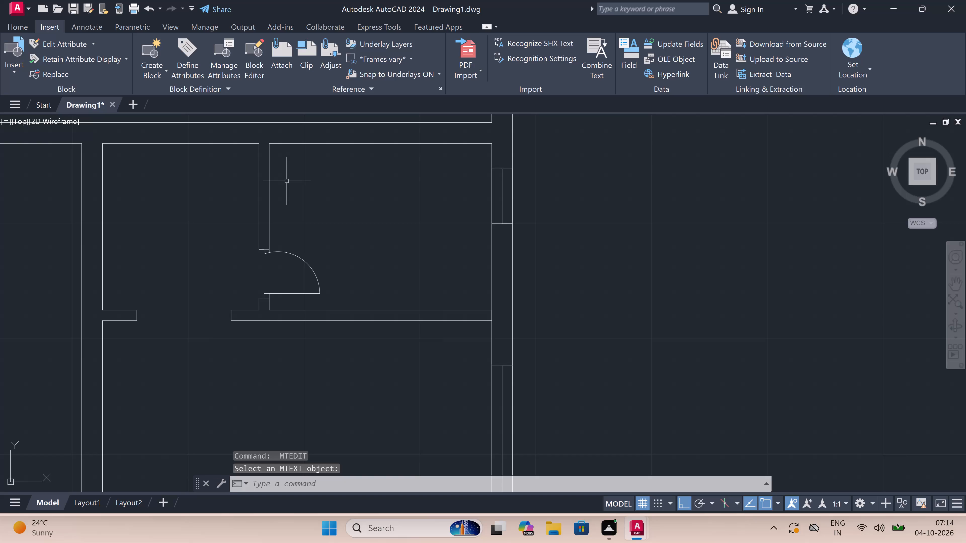
# Add a multiline text label reading BATH with 8'X6' on the second line inside the small room beside the east wall window.
pyautogui.write('MT')
pyautogui.press('space')
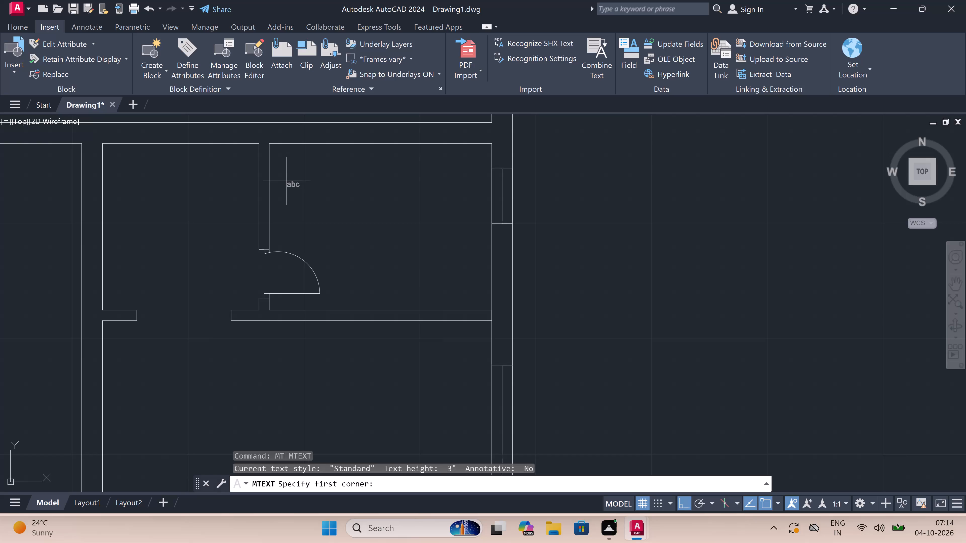
pyautogui.moveTo(286, 174); pyautogui.dragTo(450, 194)
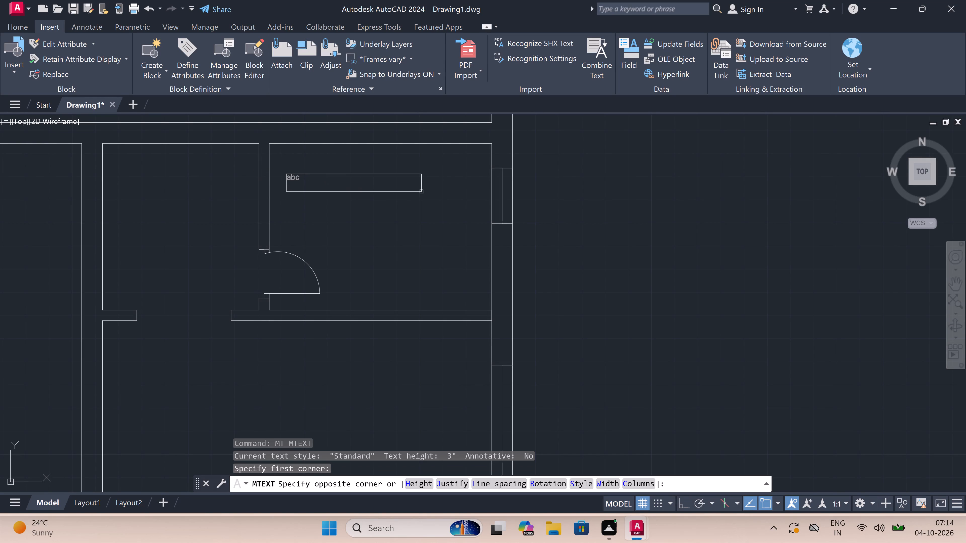
pyautogui.moveTo(450, 194); pyautogui.dragTo(578, 189)
pyautogui.click(578, 189)
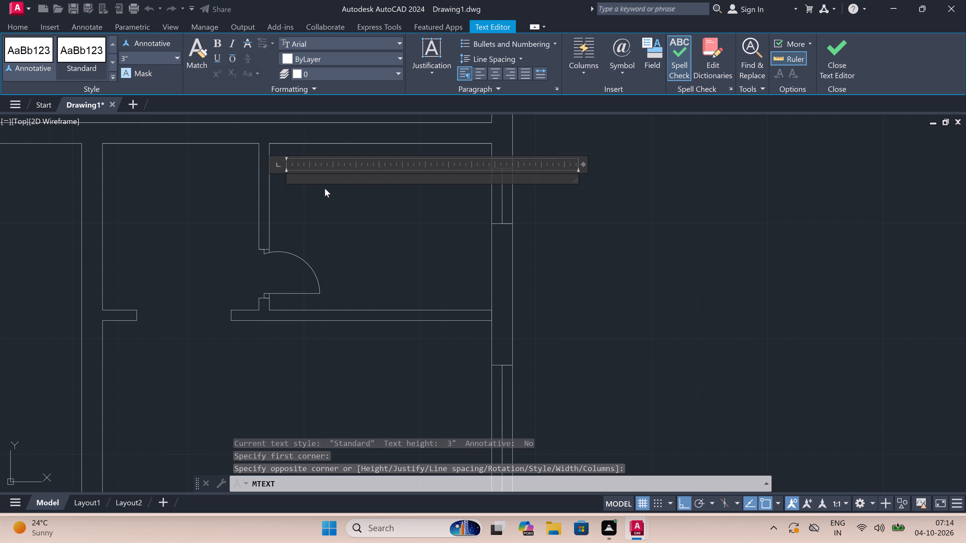
pyautogui.write('BATH')
pyautogui.press('Return')
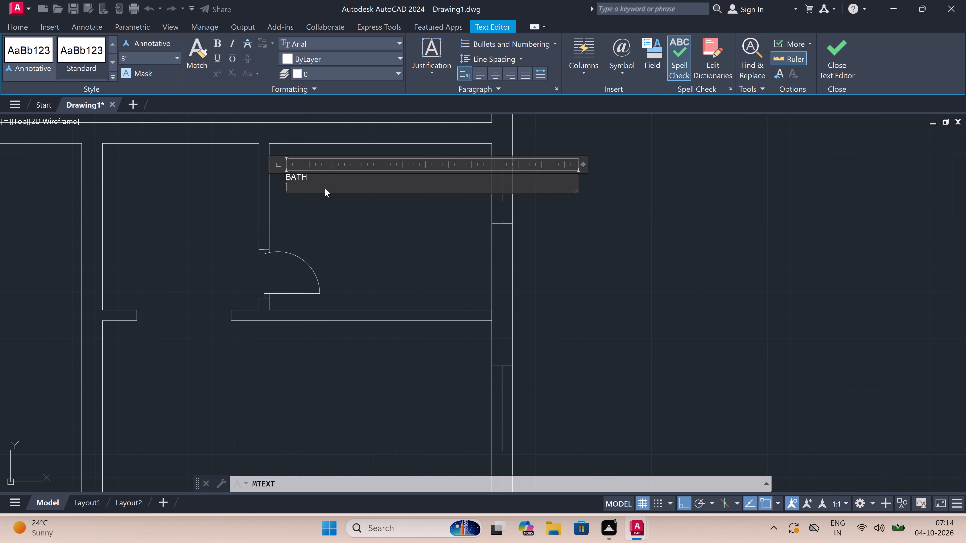
pyautogui.press('space')
pyautogui.press('8')
pyautogui.press("'")
pyautogui.press('x')
pyautogui.press('6')
pyautogui.press("'")
pyautogui.doubleClick(335, 224)
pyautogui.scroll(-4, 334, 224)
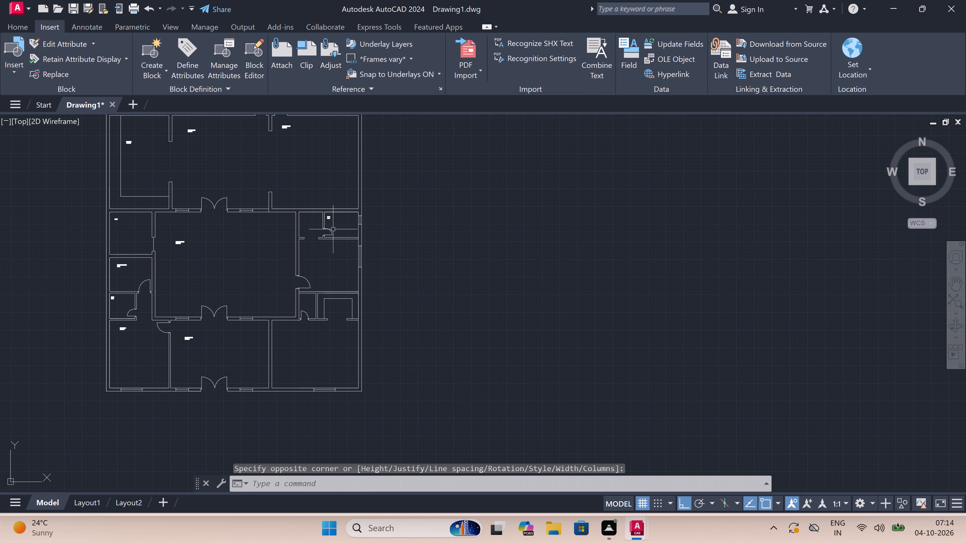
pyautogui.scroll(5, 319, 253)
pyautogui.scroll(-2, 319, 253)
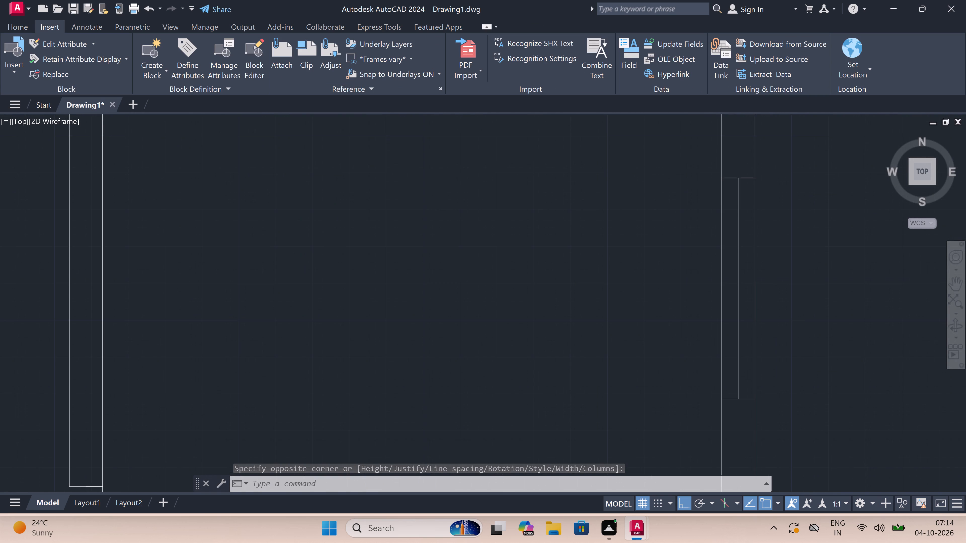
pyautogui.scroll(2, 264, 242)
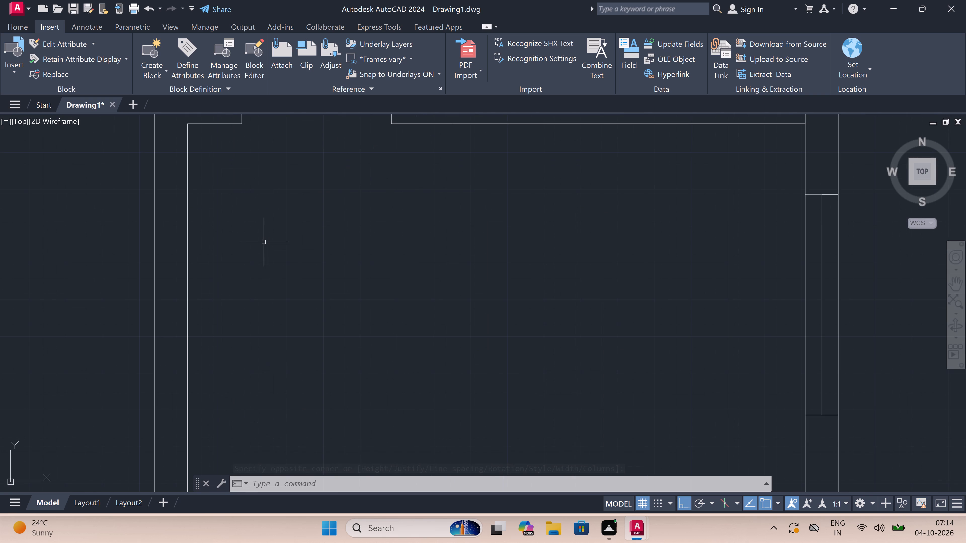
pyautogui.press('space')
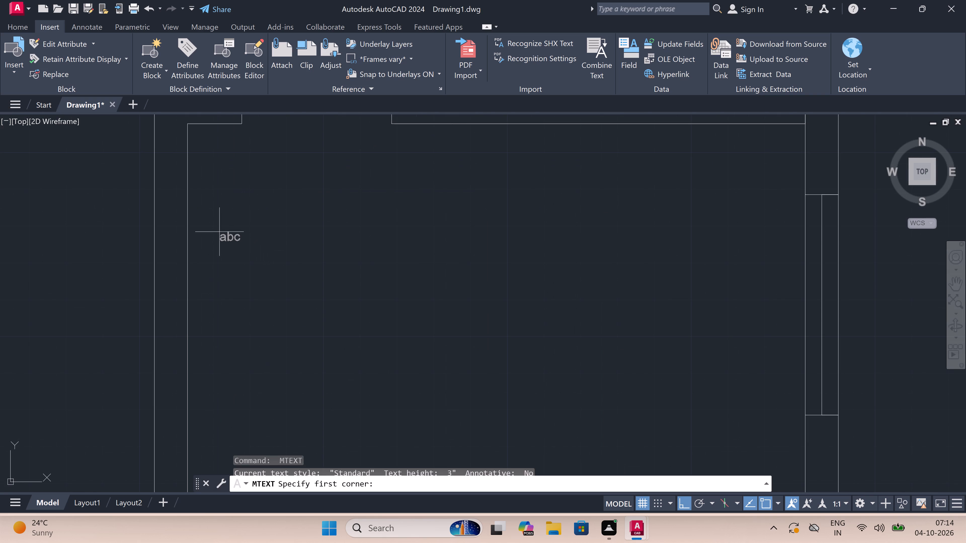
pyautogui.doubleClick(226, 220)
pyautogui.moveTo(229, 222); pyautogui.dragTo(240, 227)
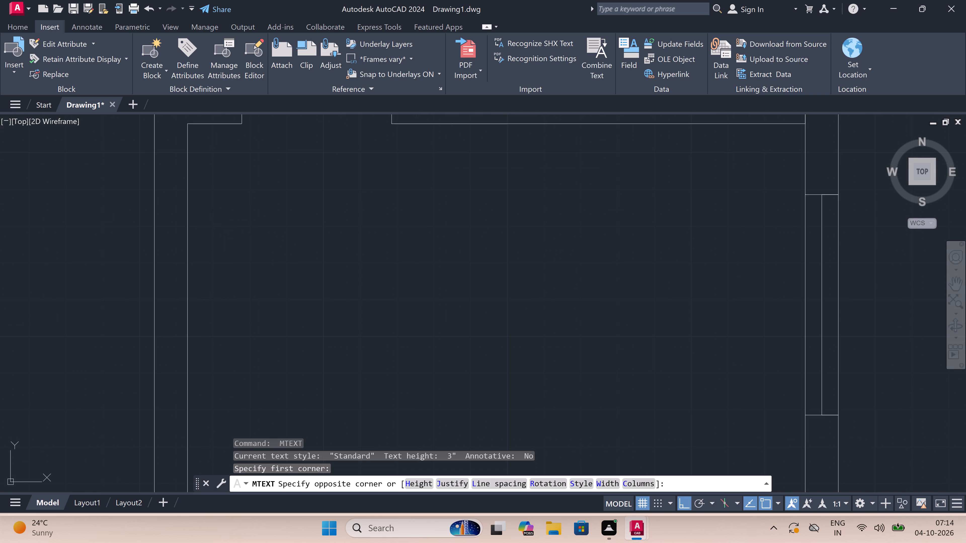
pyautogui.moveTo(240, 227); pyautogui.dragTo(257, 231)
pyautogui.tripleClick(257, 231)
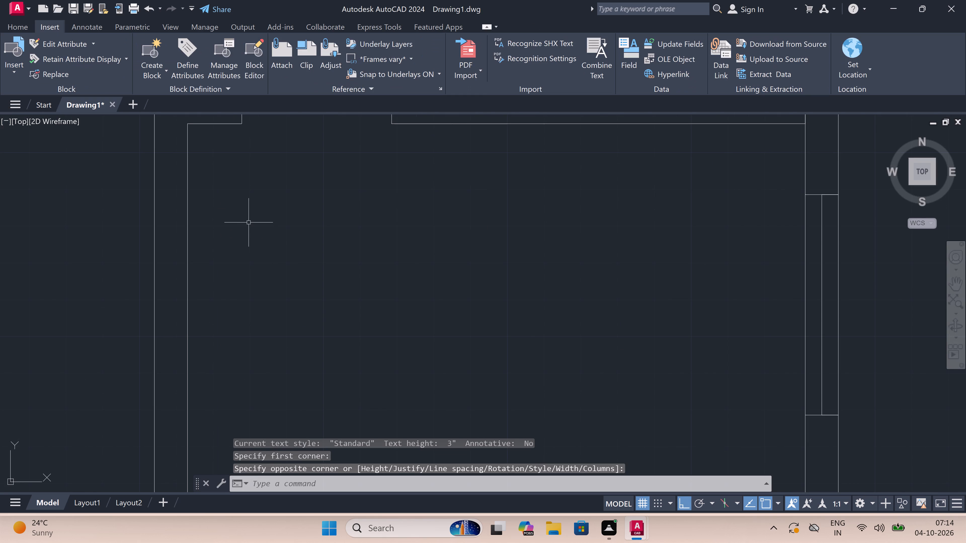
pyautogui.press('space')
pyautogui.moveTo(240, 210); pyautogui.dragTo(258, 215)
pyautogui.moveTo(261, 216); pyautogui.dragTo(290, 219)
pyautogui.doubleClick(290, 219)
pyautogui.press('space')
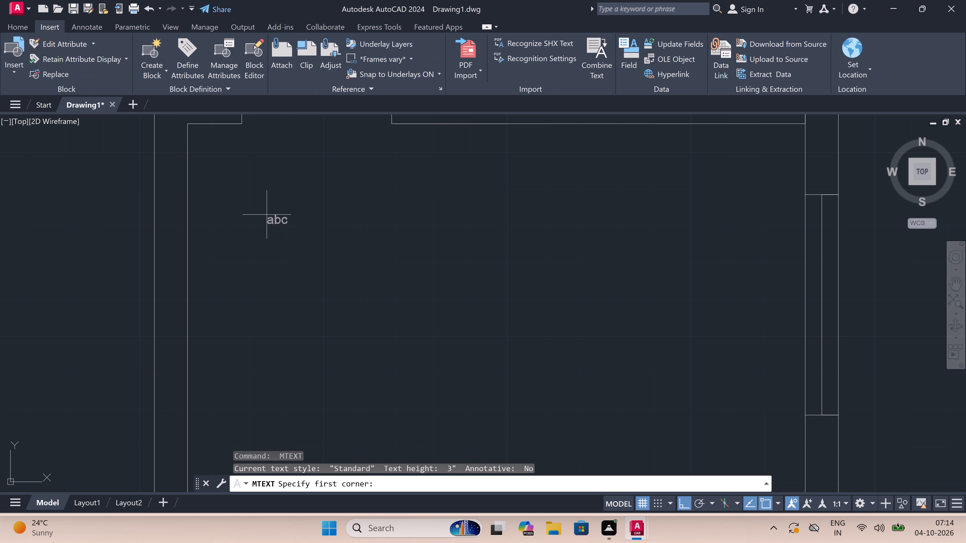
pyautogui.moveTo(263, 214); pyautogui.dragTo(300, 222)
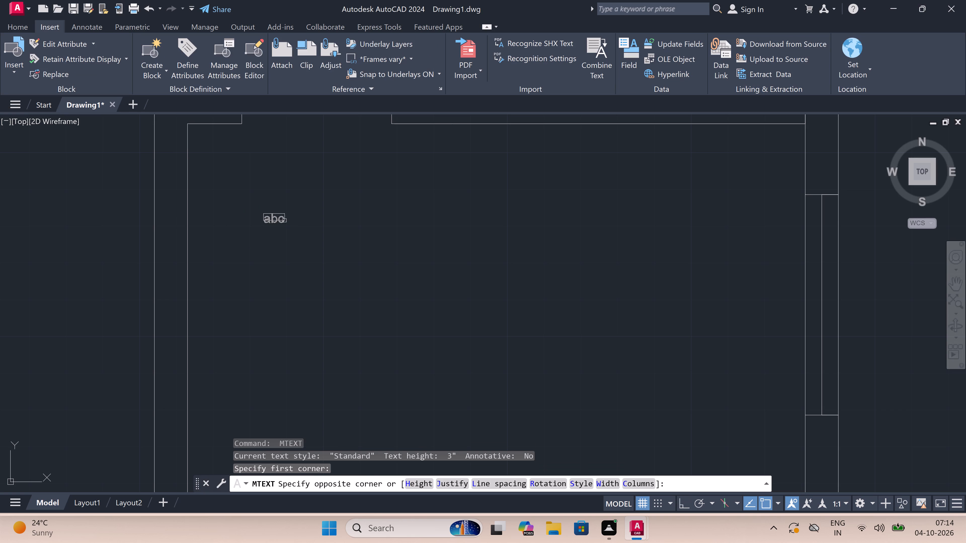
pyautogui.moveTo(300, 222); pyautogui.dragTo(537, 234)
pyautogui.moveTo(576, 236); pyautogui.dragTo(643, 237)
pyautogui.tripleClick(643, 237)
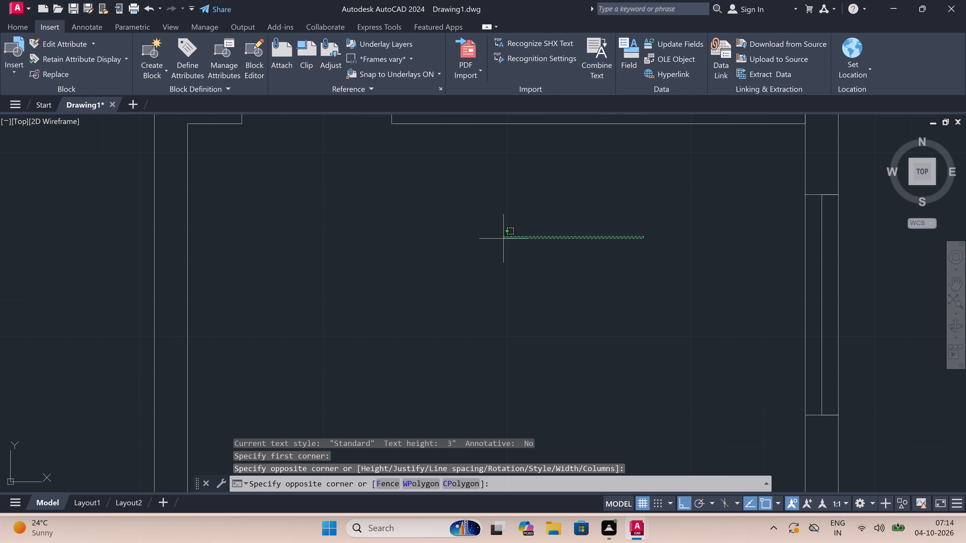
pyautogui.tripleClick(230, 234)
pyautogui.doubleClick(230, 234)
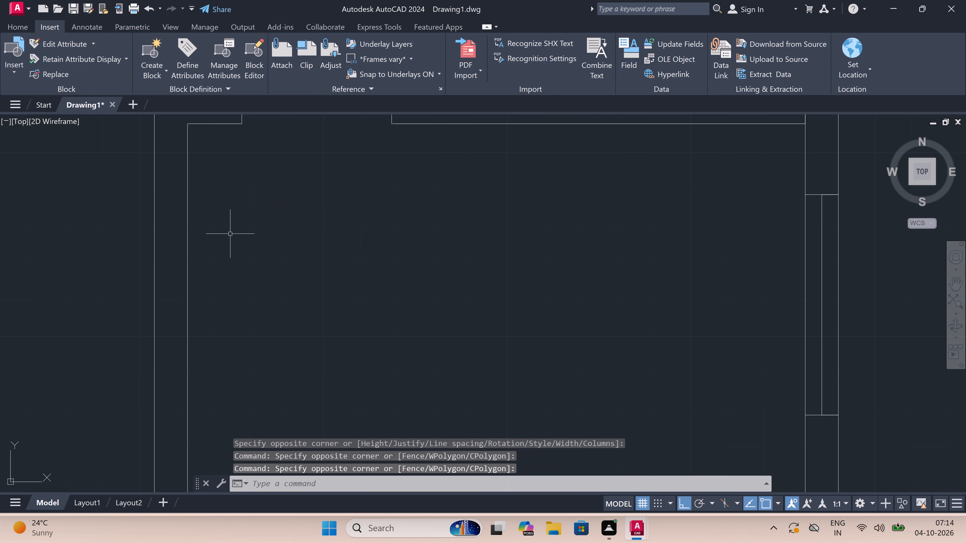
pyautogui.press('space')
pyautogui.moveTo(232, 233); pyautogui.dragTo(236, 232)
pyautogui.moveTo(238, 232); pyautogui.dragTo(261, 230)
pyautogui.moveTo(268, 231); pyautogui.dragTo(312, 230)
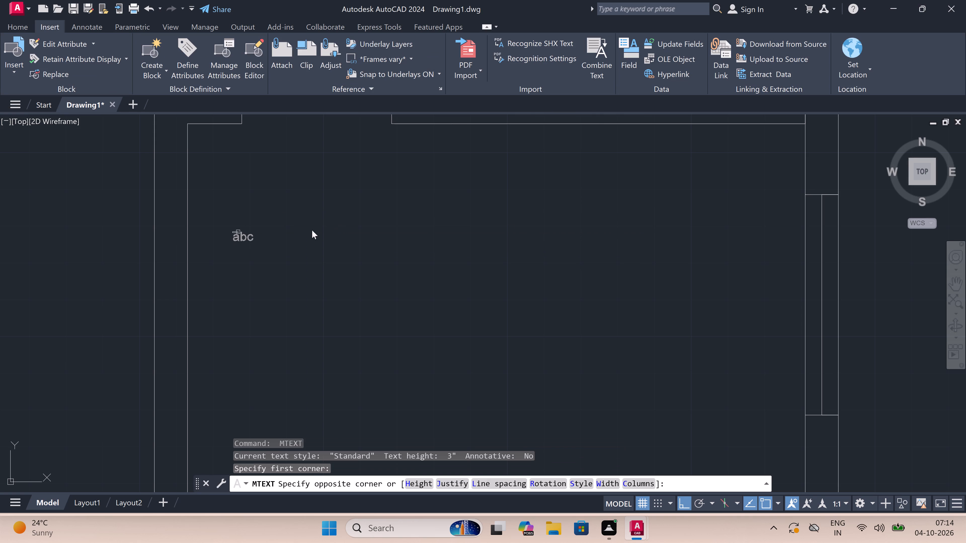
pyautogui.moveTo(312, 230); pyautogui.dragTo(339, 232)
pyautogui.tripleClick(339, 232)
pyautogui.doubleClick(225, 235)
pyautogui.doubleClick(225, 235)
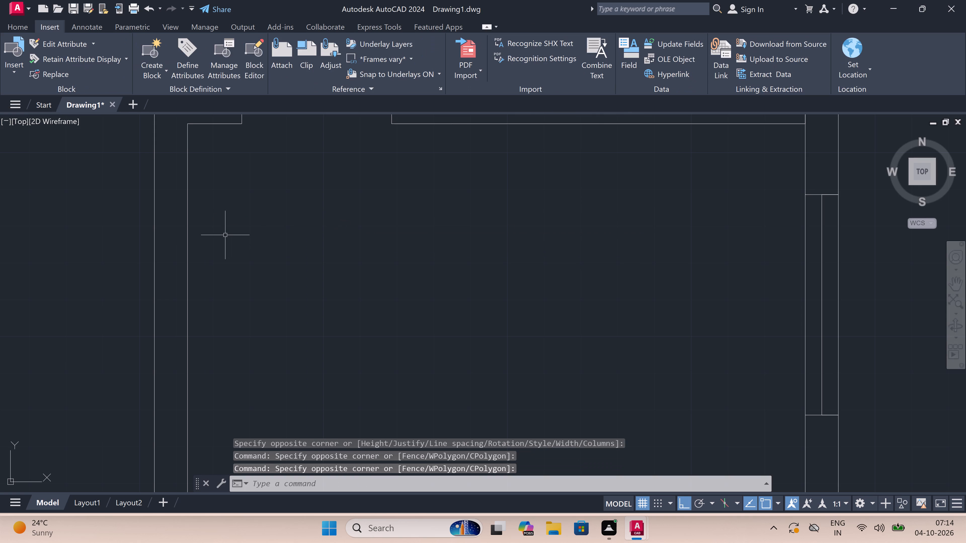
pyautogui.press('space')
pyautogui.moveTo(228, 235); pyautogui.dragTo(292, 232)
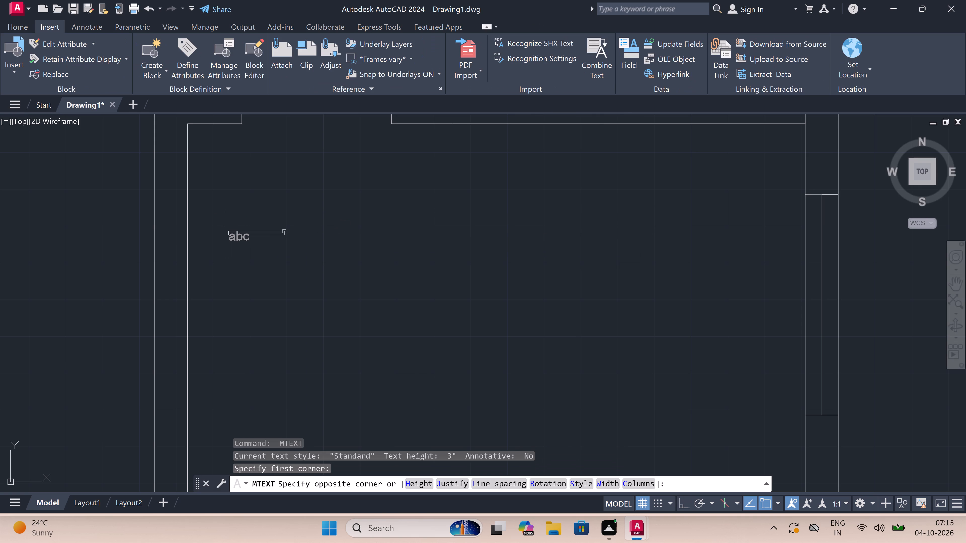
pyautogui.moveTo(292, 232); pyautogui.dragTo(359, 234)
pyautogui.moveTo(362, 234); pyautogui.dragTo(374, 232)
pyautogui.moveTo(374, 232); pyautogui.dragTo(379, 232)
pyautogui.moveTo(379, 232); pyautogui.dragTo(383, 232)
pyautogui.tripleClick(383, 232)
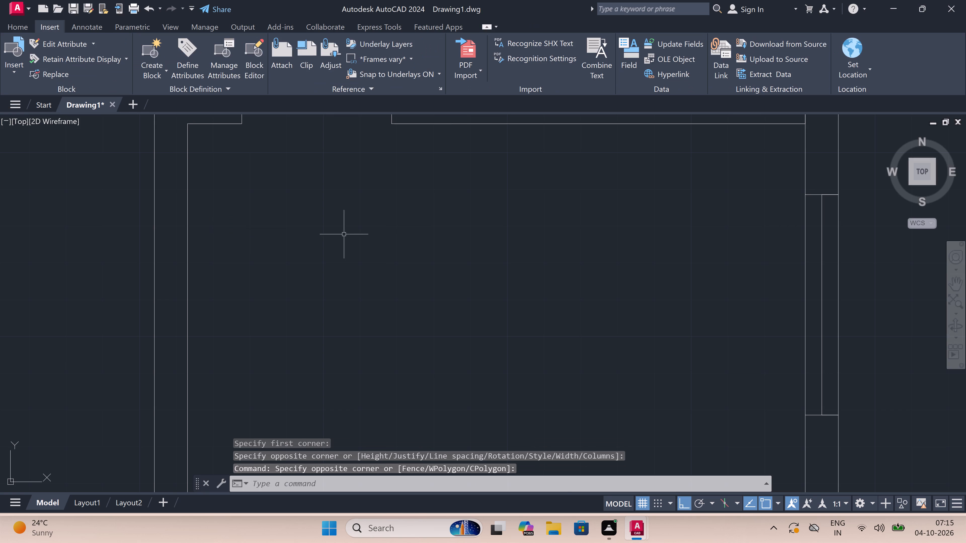
# Add a multiline text label reading BEDROOM with 16'X14' on the second line inside the room south of the 8'X6' bath.
pyautogui.press('space')
pyautogui.click(265, 225)
pyautogui.moveTo(265, 225); pyautogui.dragTo(400, 231)
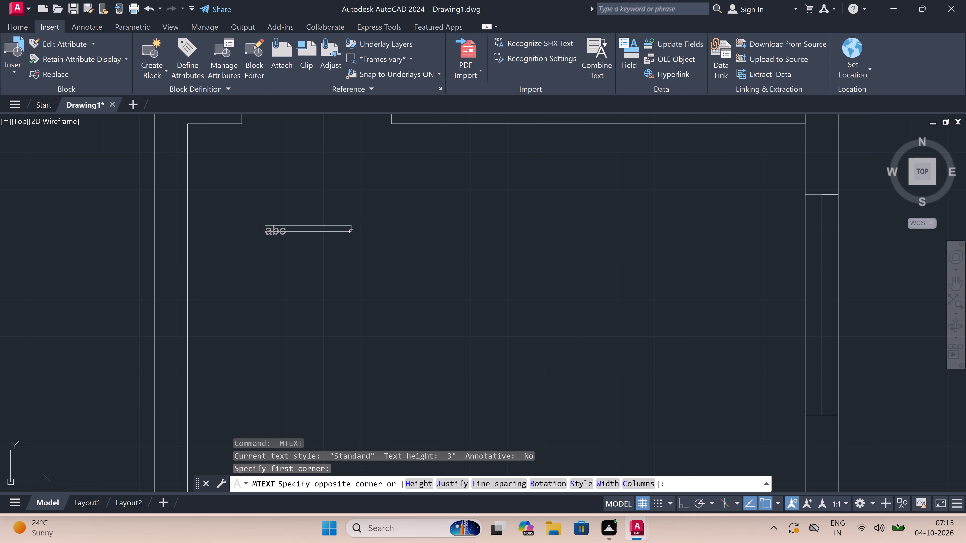
pyautogui.moveTo(400, 231); pyautogui.dragTo(607, 242)
pyautogui.moveTo(607, 242); pyautogui.dragTo(607, 243)
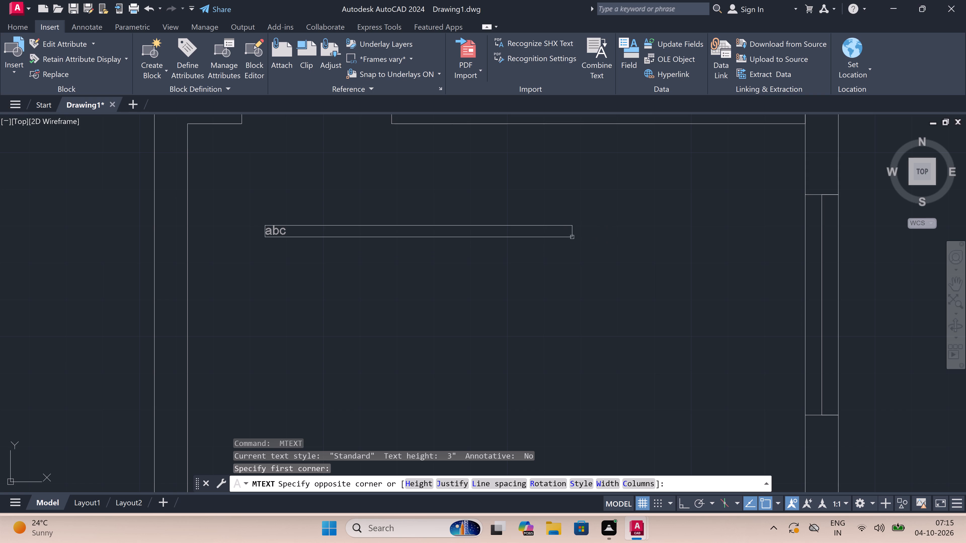
pyautogui.click(601, 242)
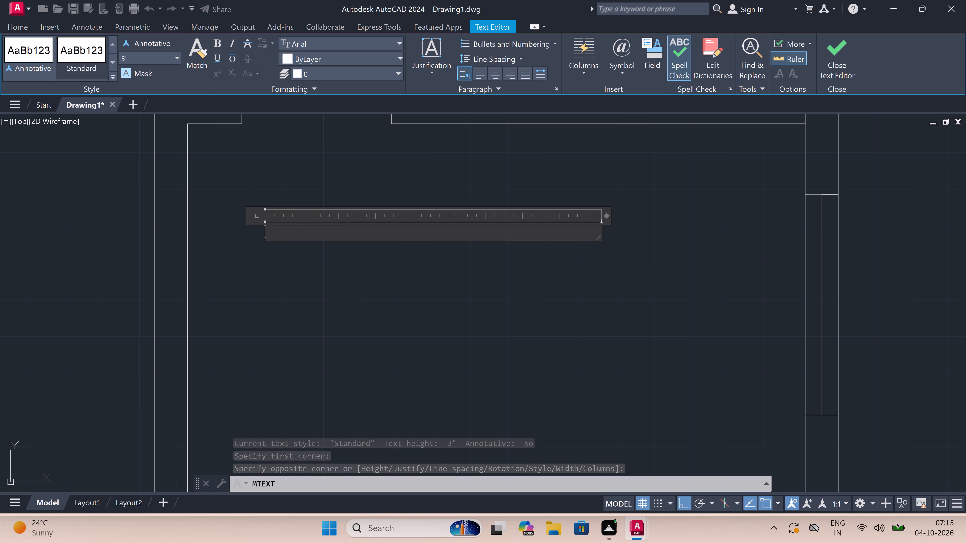
pyautogui.press('b')
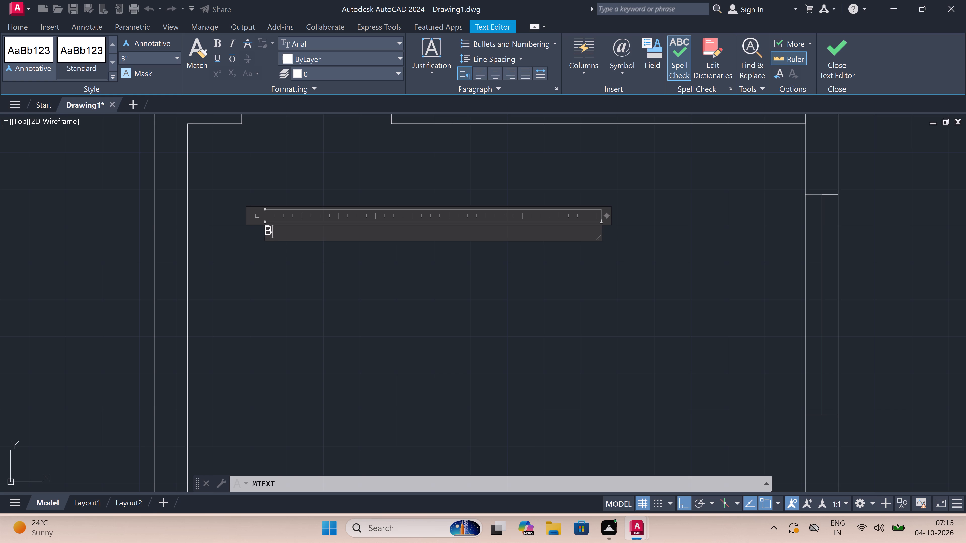
pyautogui.write('EDR')
pyautogui.write('OOM')
pyautogui.press('Return')
pyautogui.press('space')
pyautogui.press('space')
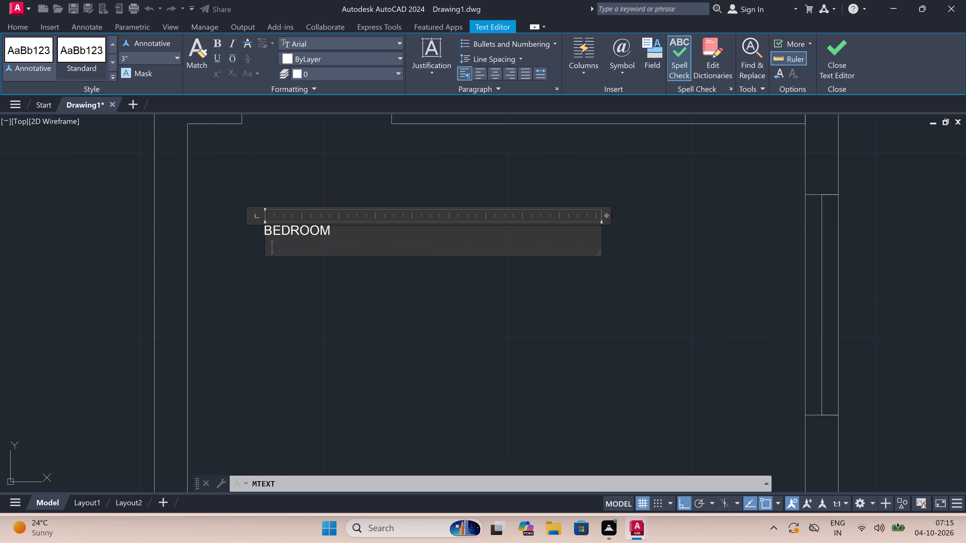
pyautogui.press('1')
pyautogui.press('6')
pyautogui.press("'")
pyautogui.press('x')
pyautogui.write('14')
pyautogui.press("'")
pyautogui.doubleClick(327, 313)
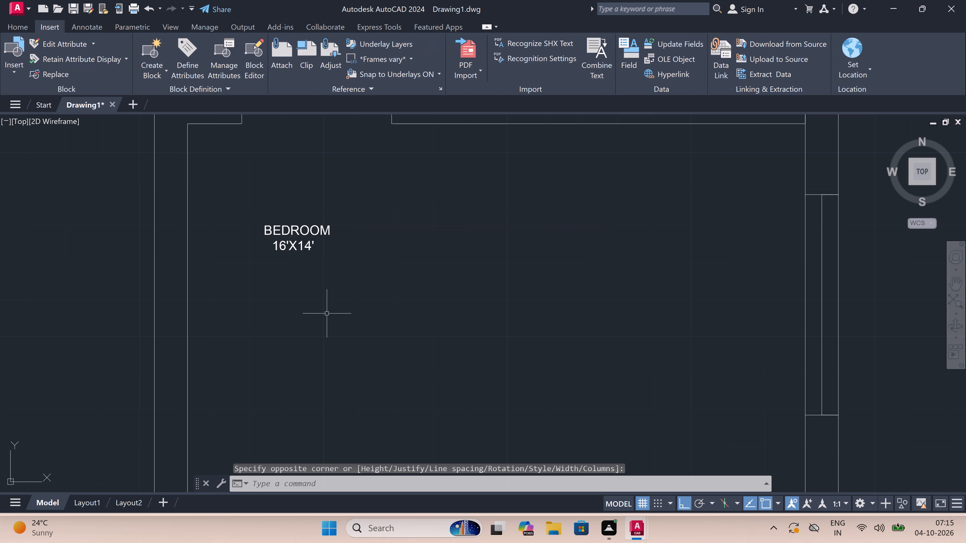
# Add a multiline text label reading BATH with 9'X7' on the second line inside the small room with a door, directly south of the 16'X14' bedroom.
pyautogui.scroll(-5, 331, 313)
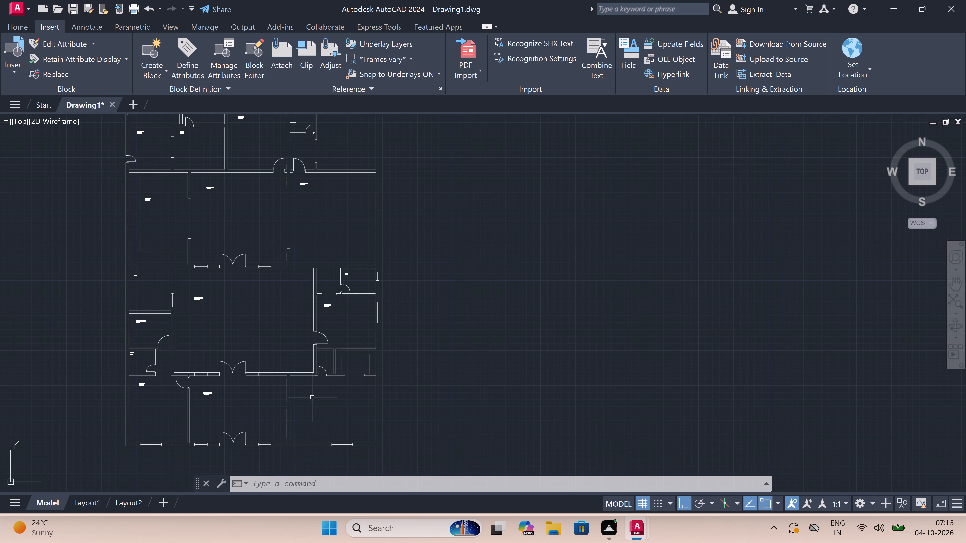
pyautogui.scroll(2, 332, 359)
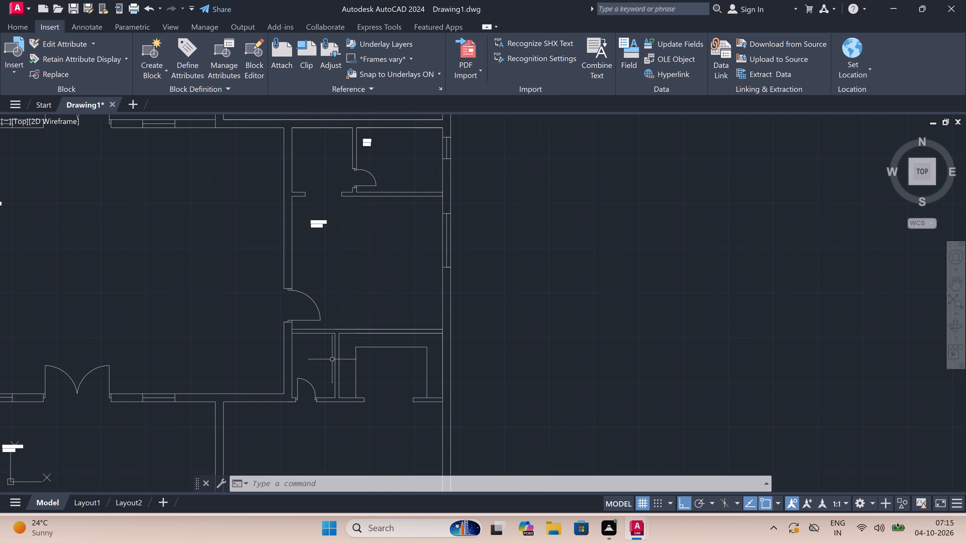
pyautogui.scroll(3, 332, 359)
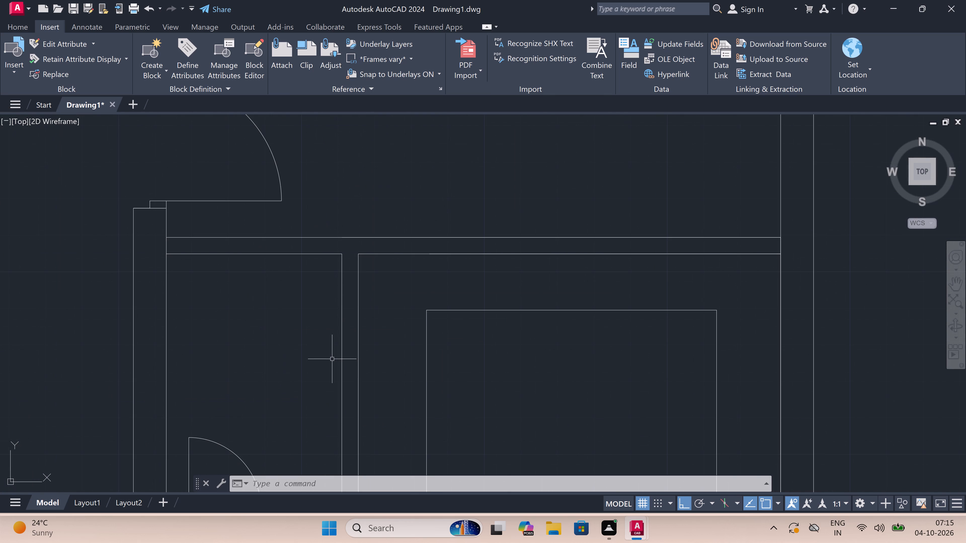
pyautogui.scroll(-2, 332, 359)
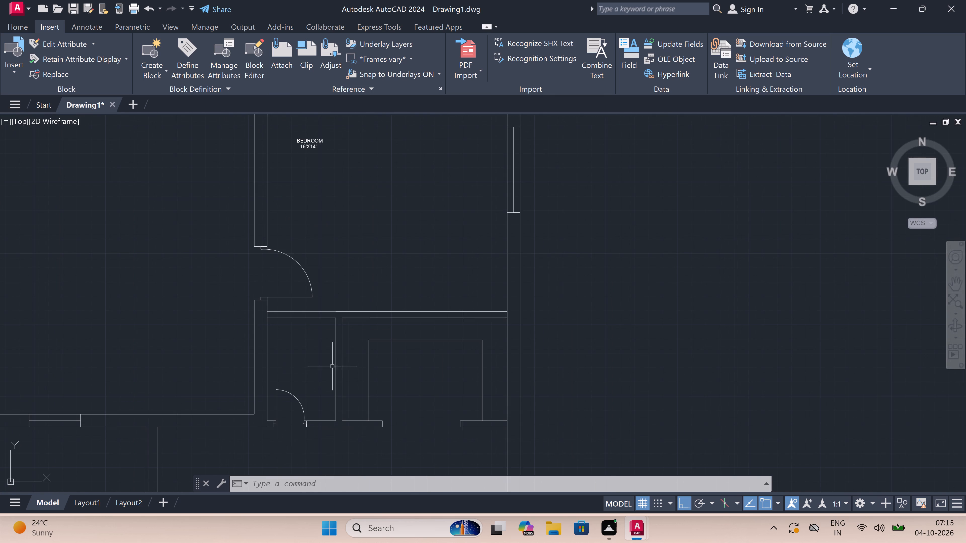
pyautogui.scroll(3, 340, 390)
pyautogui.scroll(-1, 339, 389)
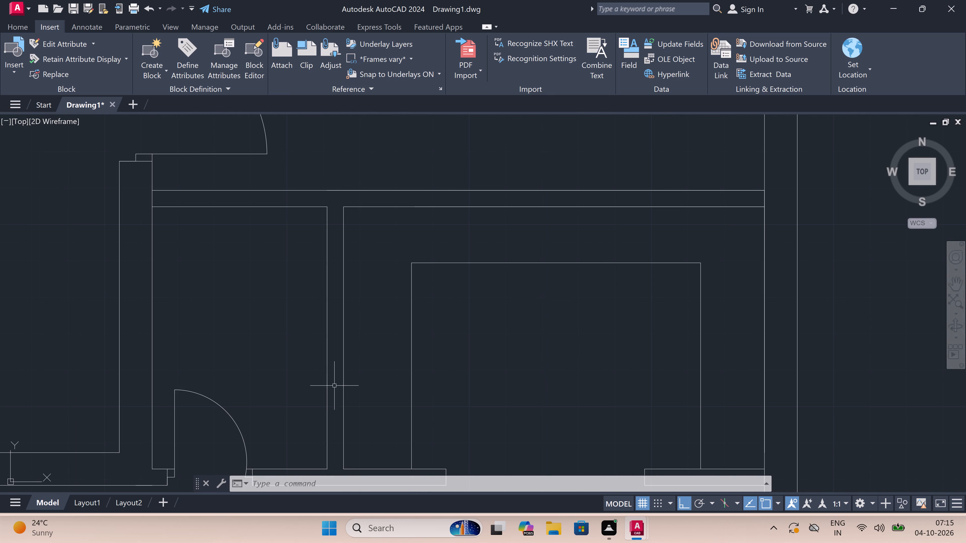
pyautogui.press('space')
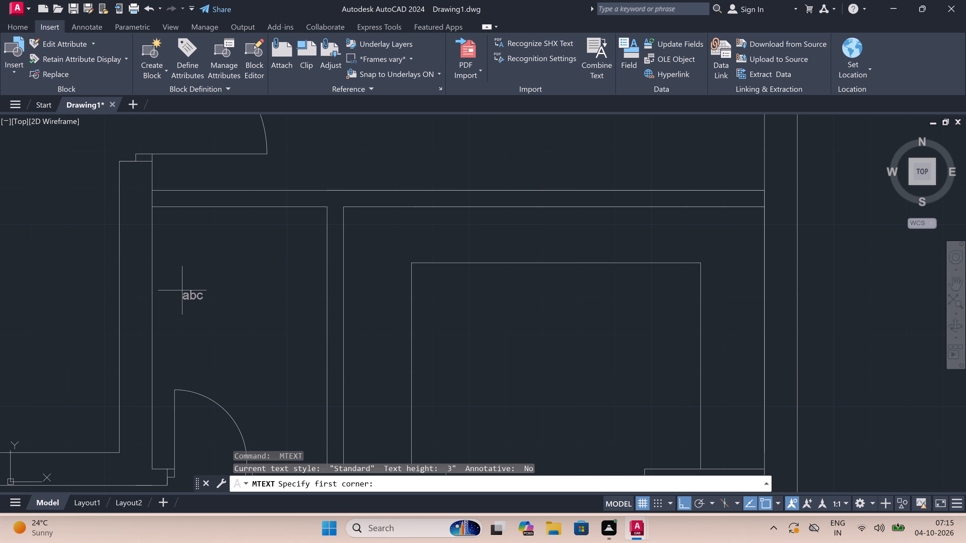
pyautogui.moveTo(175, 288); pyautogui.dragTo(217, 306)
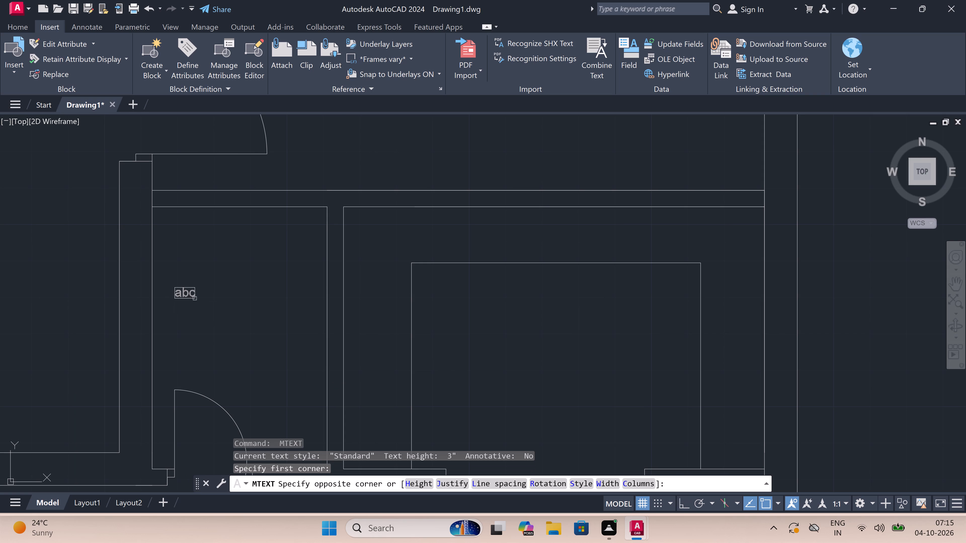
pyautogui.moveTo(217, 306); pyautogui.dragTo(447, 336)
pyautogui.moveTo(447, 336); pyautogui.dragTo(557, 335)
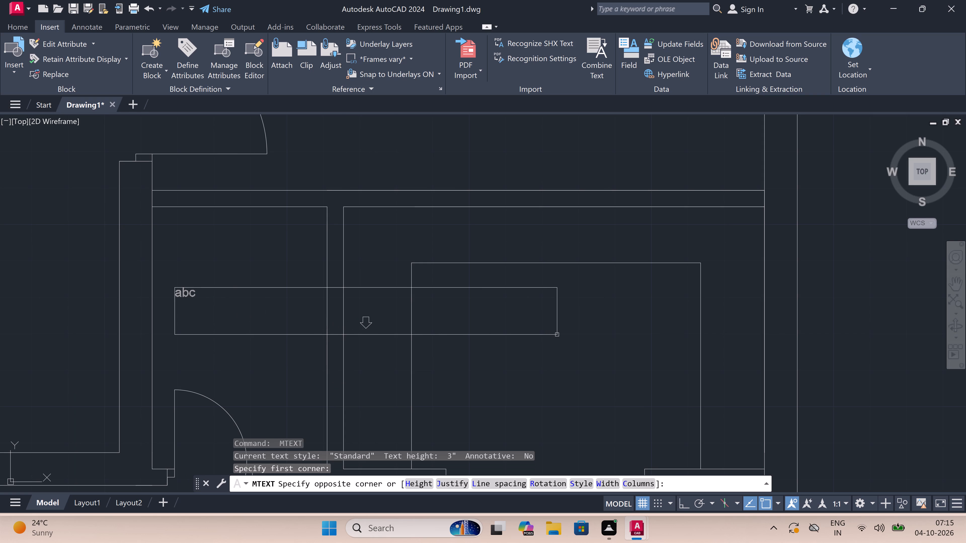
pyautogui.tripleClick(557, 335)
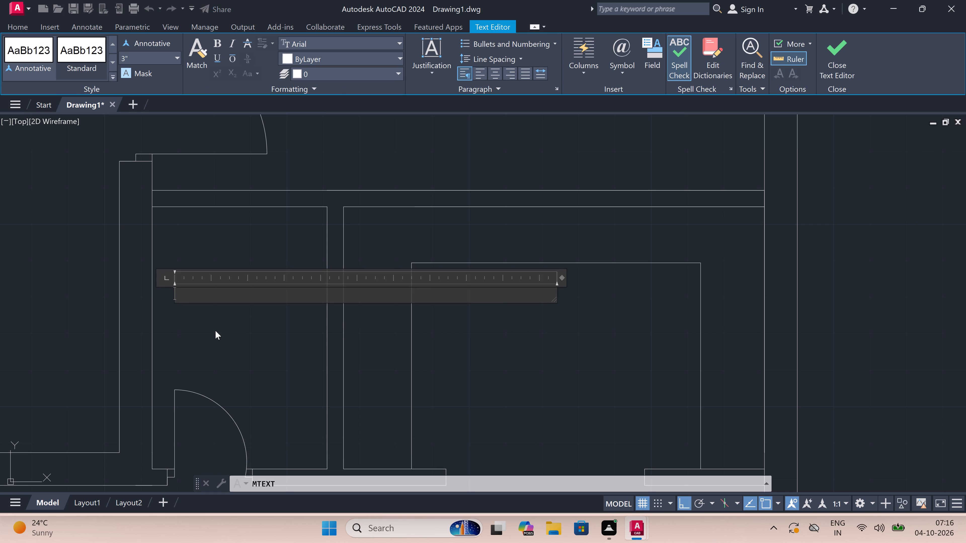
pyautogui.write('BATH')
pyautogui.press('Return')
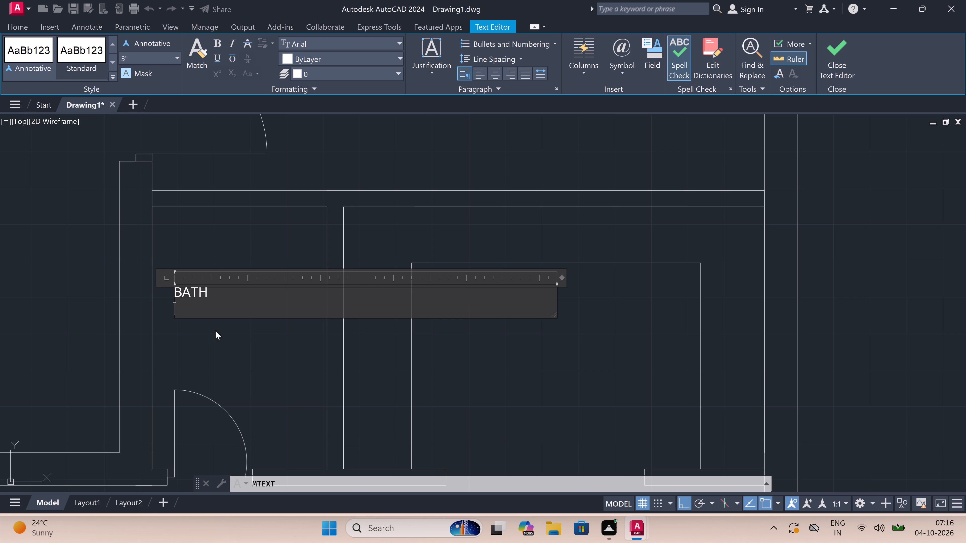
pyautogui.press('space')
pyautogui.press('9')
pyautogui.press("'")
pyautogui.press('x')
pyautogui.press('7')
pyautogui.press("'")
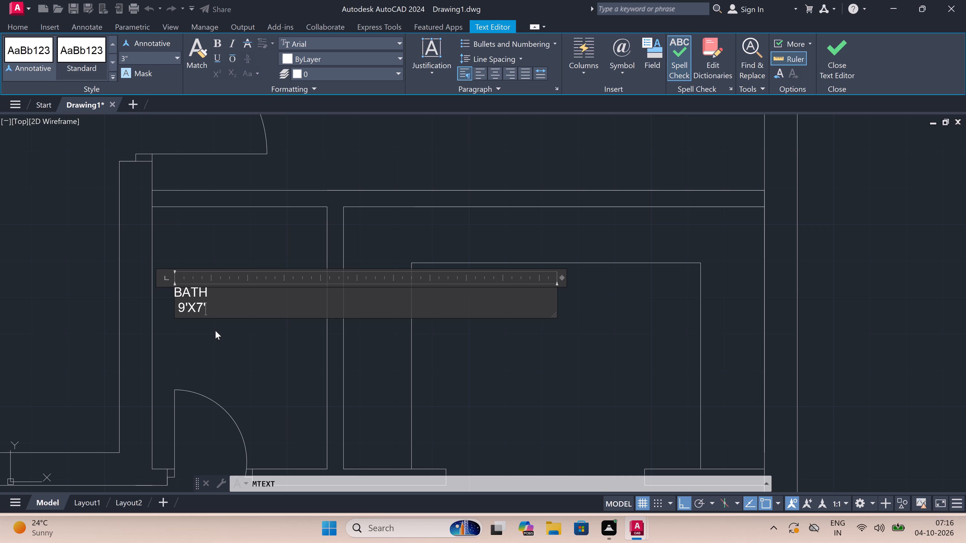
pyautogui.doubleClick(215, 331)
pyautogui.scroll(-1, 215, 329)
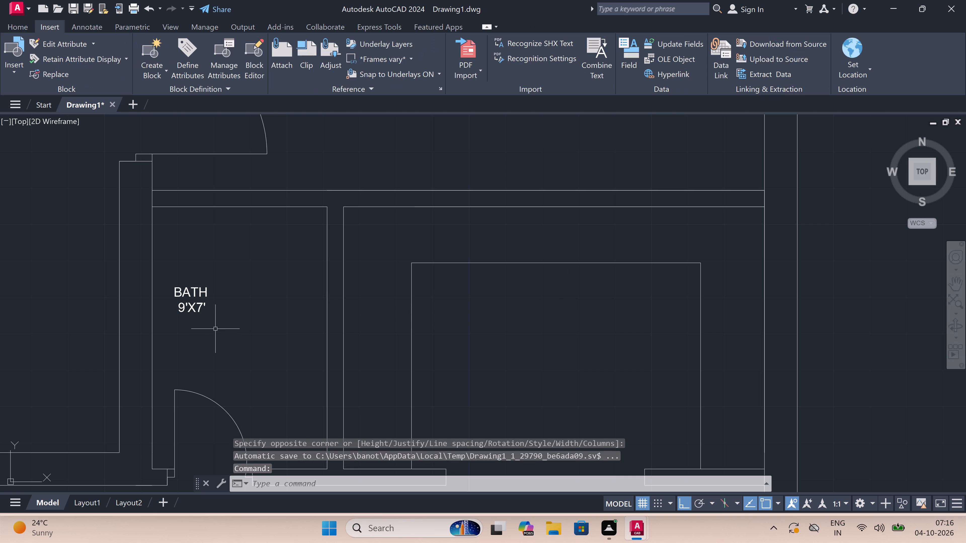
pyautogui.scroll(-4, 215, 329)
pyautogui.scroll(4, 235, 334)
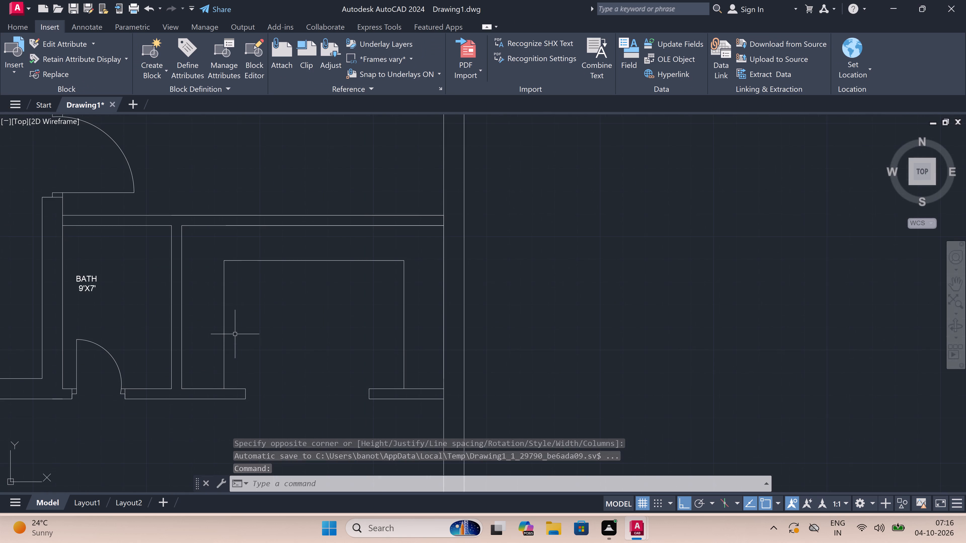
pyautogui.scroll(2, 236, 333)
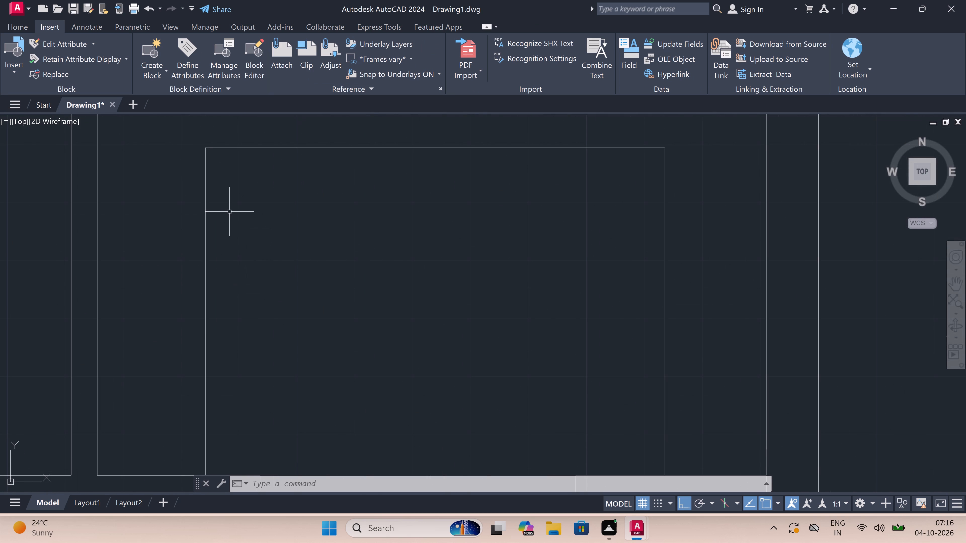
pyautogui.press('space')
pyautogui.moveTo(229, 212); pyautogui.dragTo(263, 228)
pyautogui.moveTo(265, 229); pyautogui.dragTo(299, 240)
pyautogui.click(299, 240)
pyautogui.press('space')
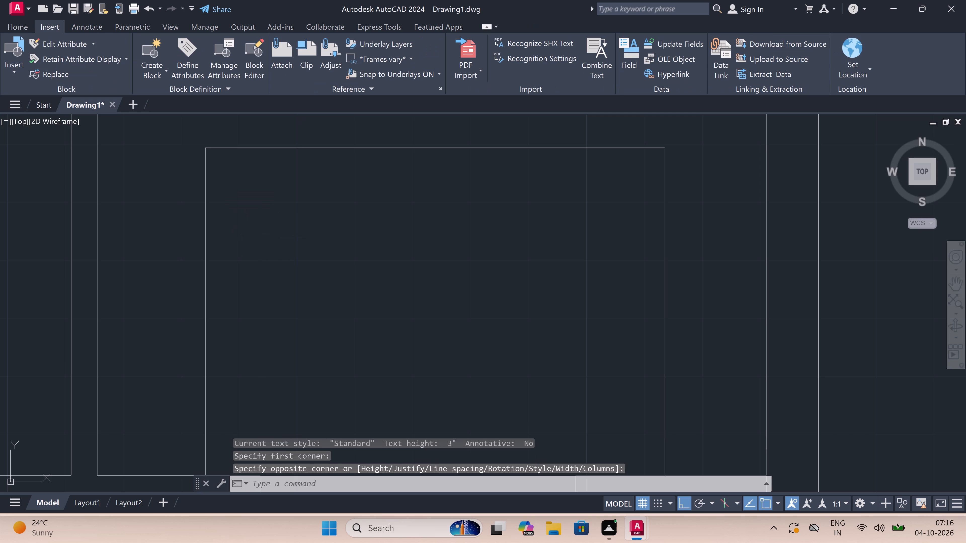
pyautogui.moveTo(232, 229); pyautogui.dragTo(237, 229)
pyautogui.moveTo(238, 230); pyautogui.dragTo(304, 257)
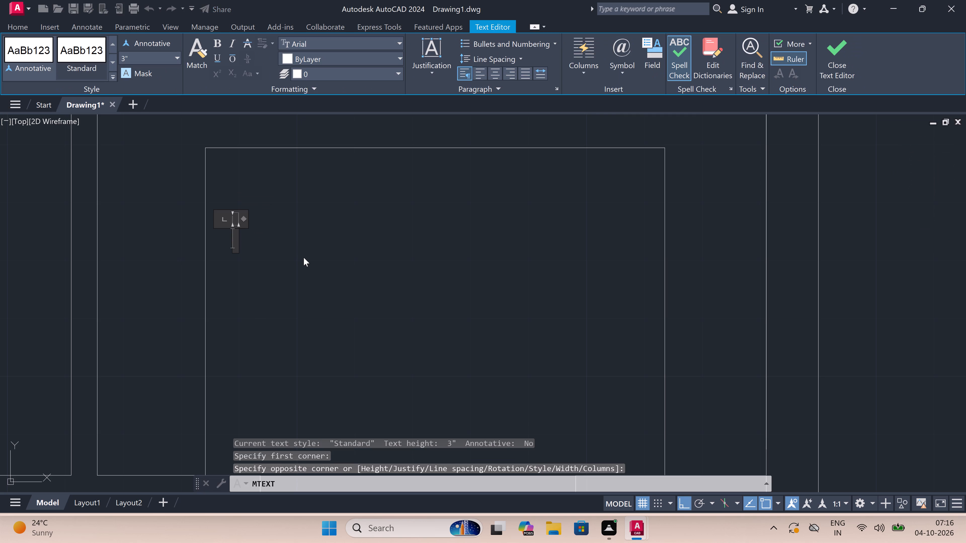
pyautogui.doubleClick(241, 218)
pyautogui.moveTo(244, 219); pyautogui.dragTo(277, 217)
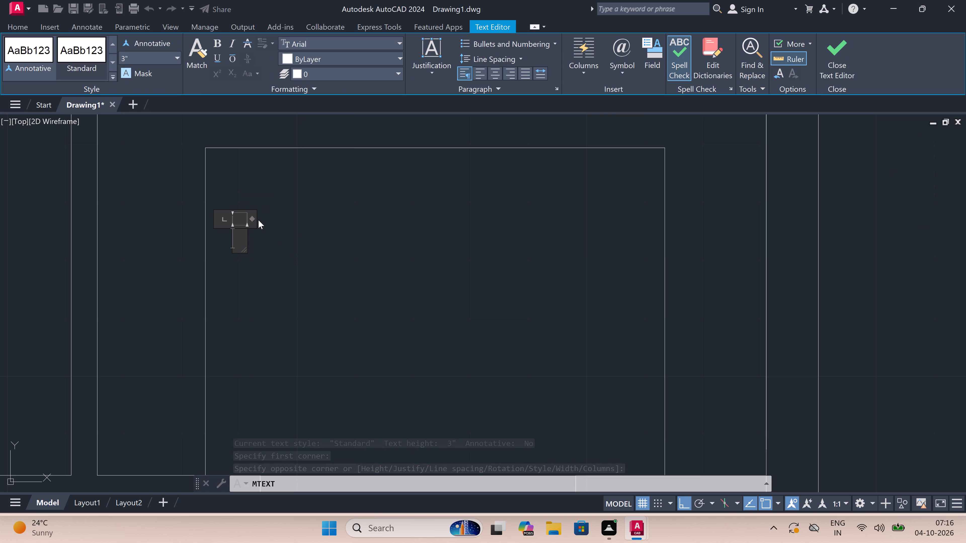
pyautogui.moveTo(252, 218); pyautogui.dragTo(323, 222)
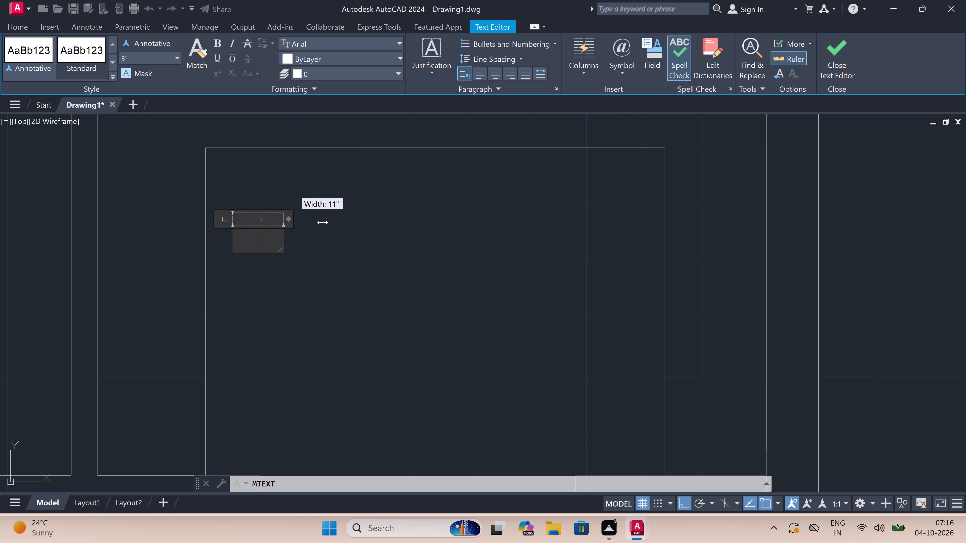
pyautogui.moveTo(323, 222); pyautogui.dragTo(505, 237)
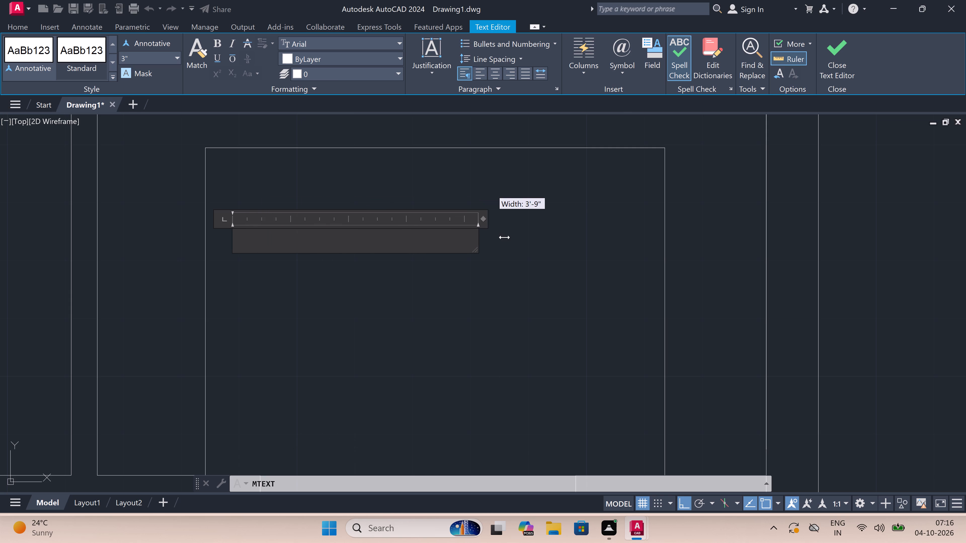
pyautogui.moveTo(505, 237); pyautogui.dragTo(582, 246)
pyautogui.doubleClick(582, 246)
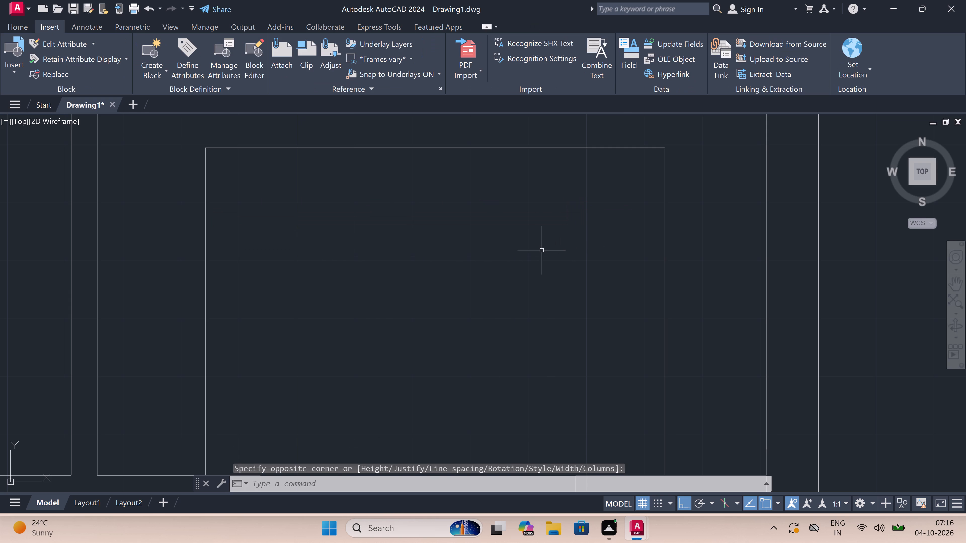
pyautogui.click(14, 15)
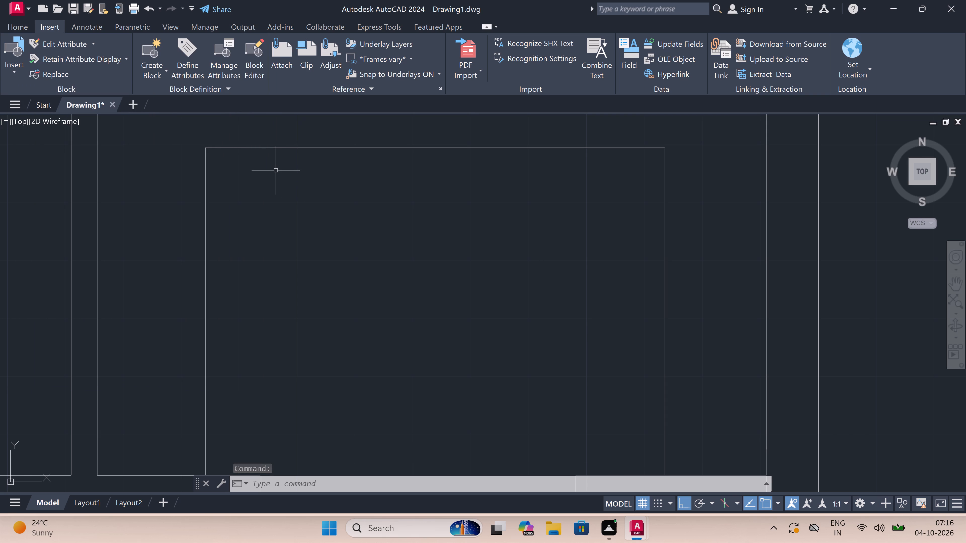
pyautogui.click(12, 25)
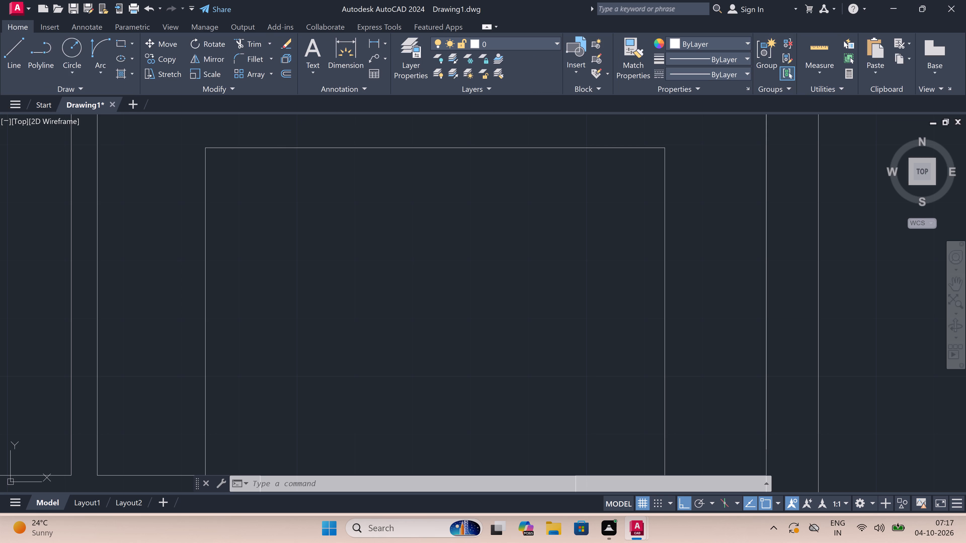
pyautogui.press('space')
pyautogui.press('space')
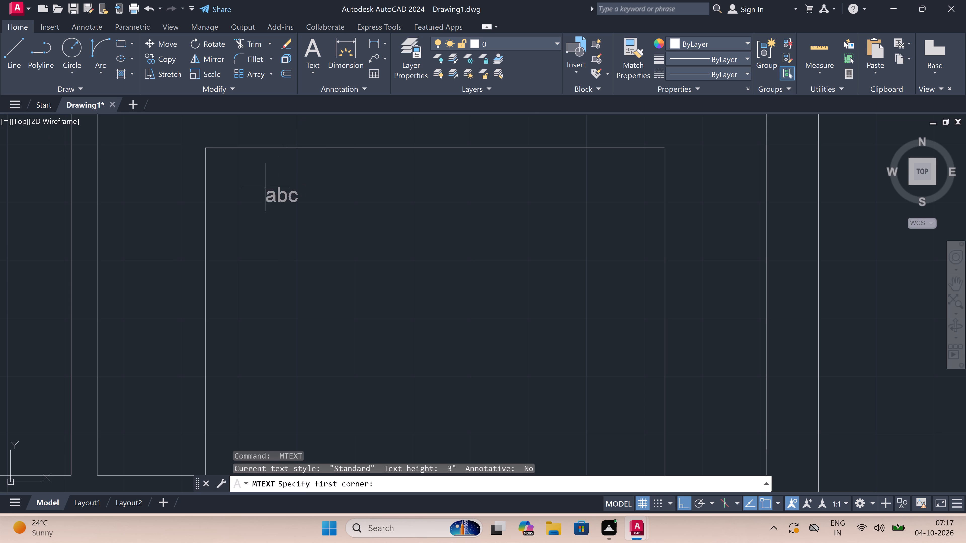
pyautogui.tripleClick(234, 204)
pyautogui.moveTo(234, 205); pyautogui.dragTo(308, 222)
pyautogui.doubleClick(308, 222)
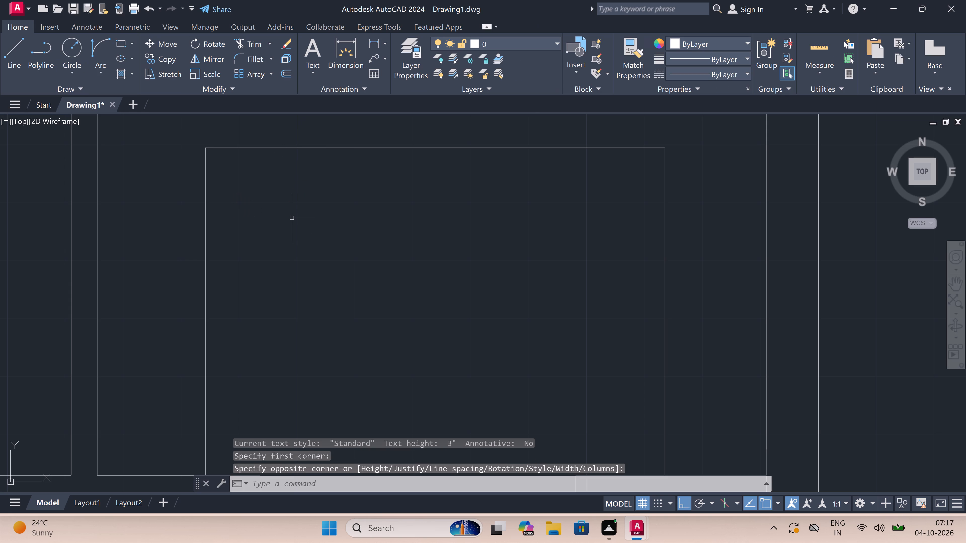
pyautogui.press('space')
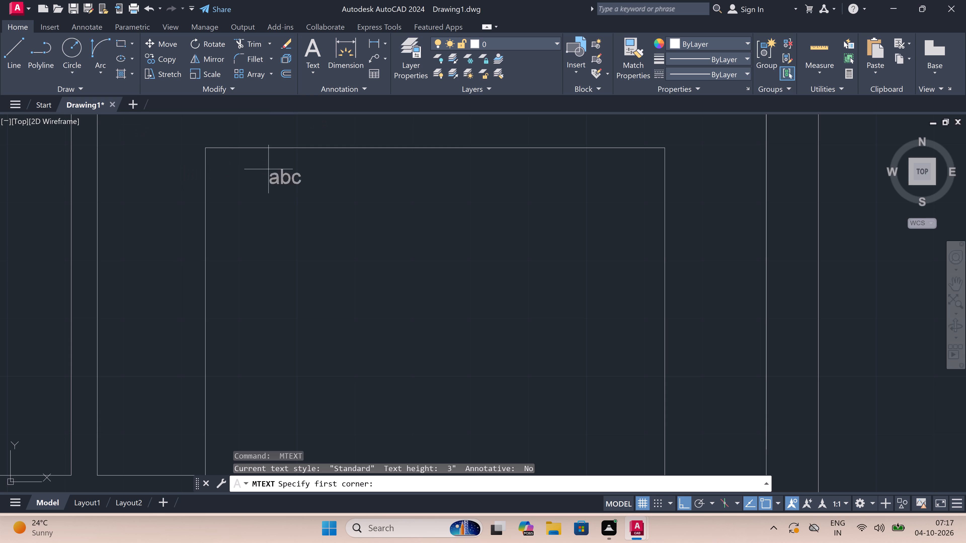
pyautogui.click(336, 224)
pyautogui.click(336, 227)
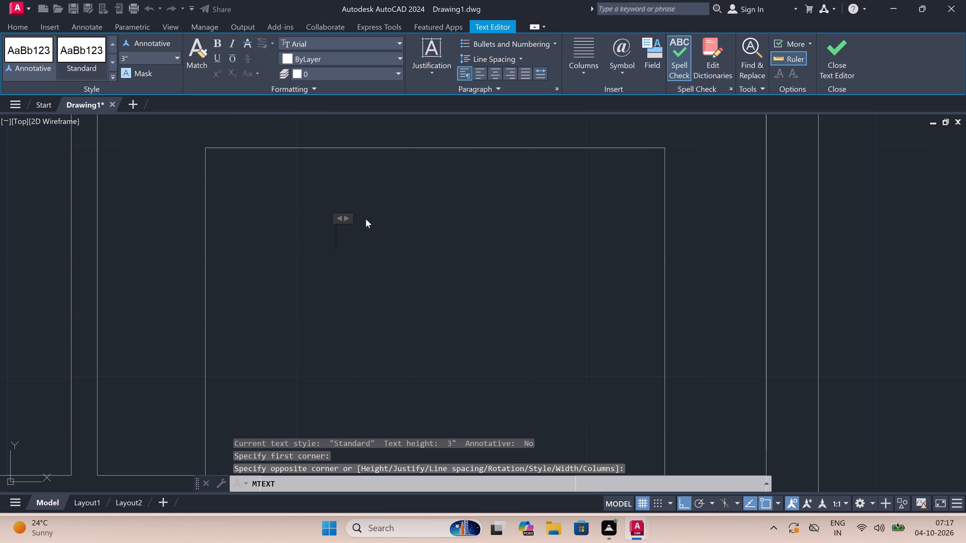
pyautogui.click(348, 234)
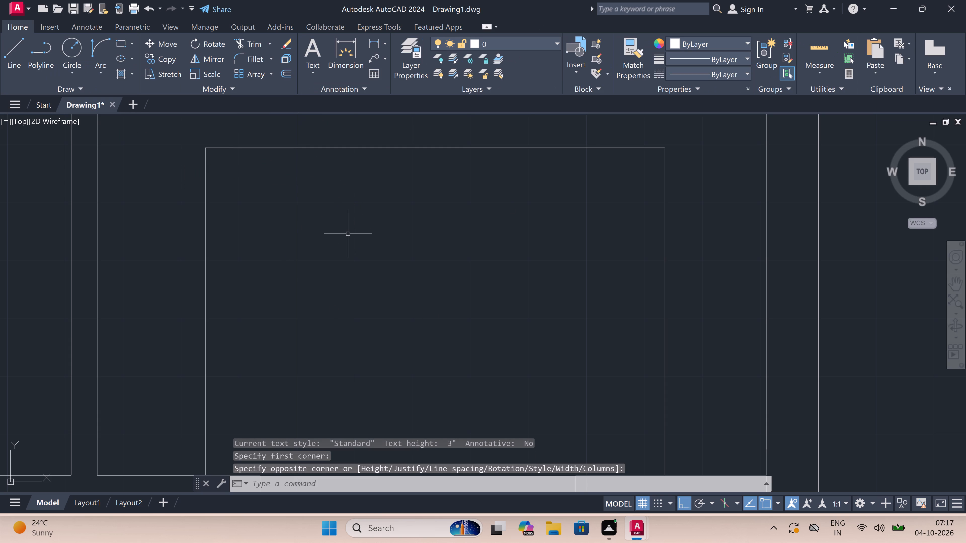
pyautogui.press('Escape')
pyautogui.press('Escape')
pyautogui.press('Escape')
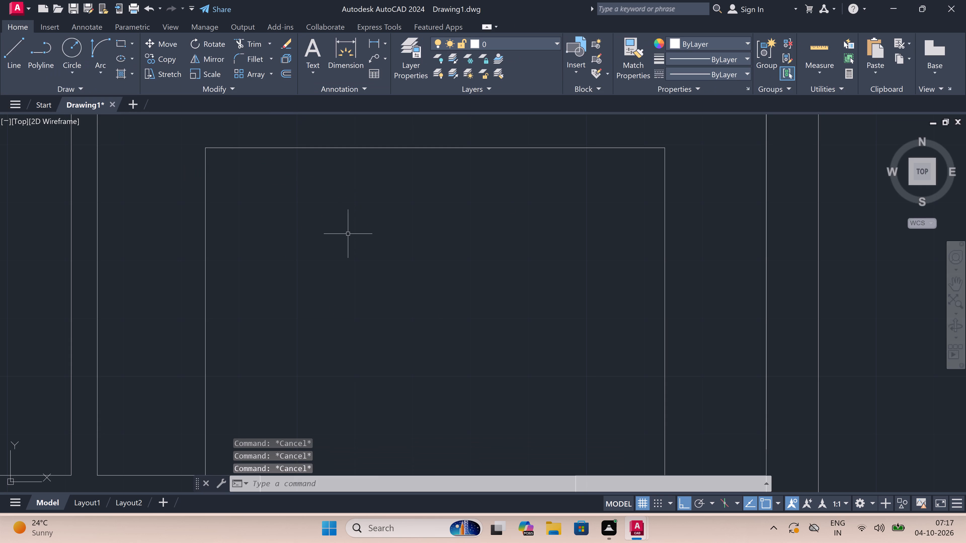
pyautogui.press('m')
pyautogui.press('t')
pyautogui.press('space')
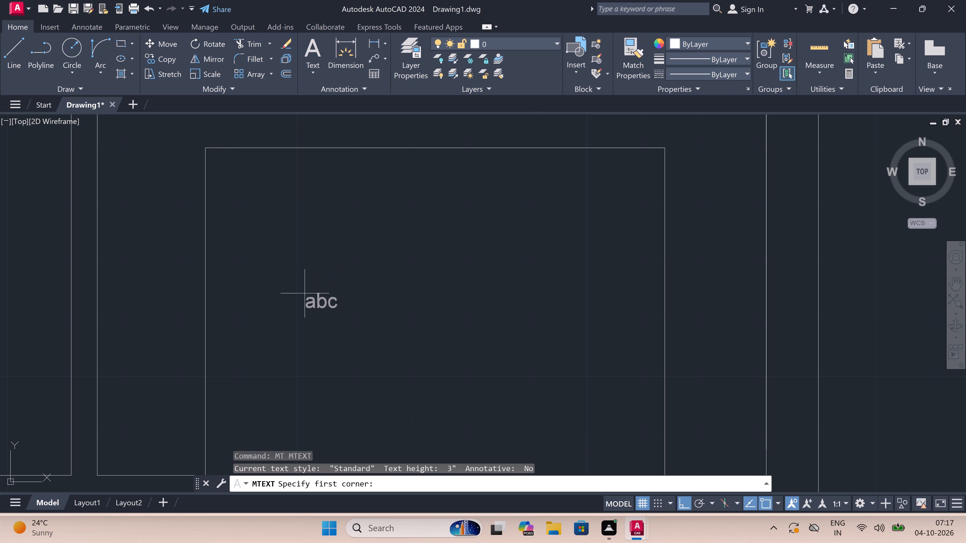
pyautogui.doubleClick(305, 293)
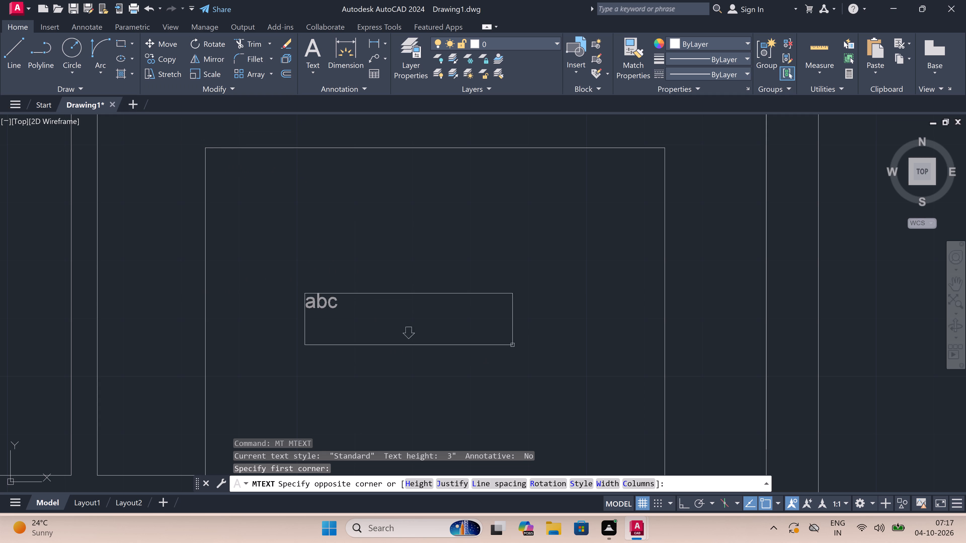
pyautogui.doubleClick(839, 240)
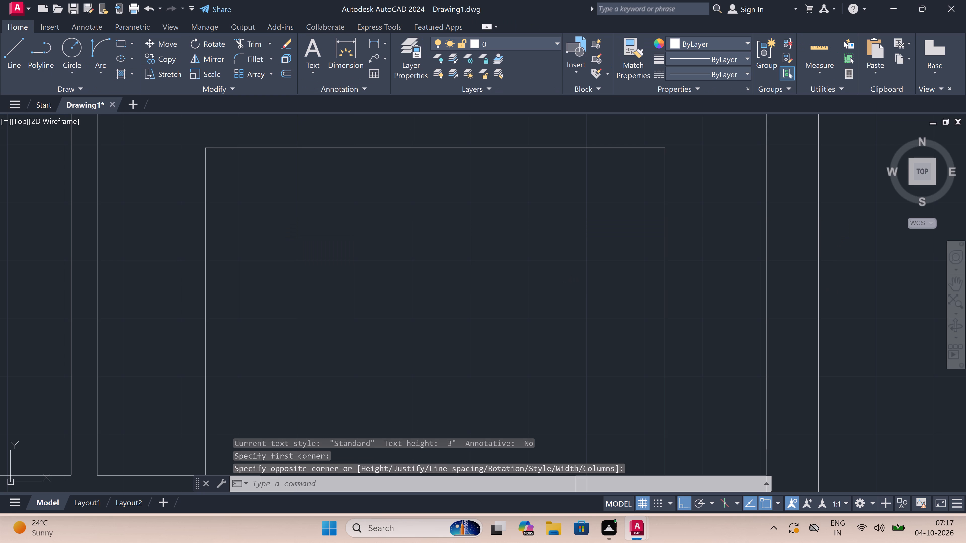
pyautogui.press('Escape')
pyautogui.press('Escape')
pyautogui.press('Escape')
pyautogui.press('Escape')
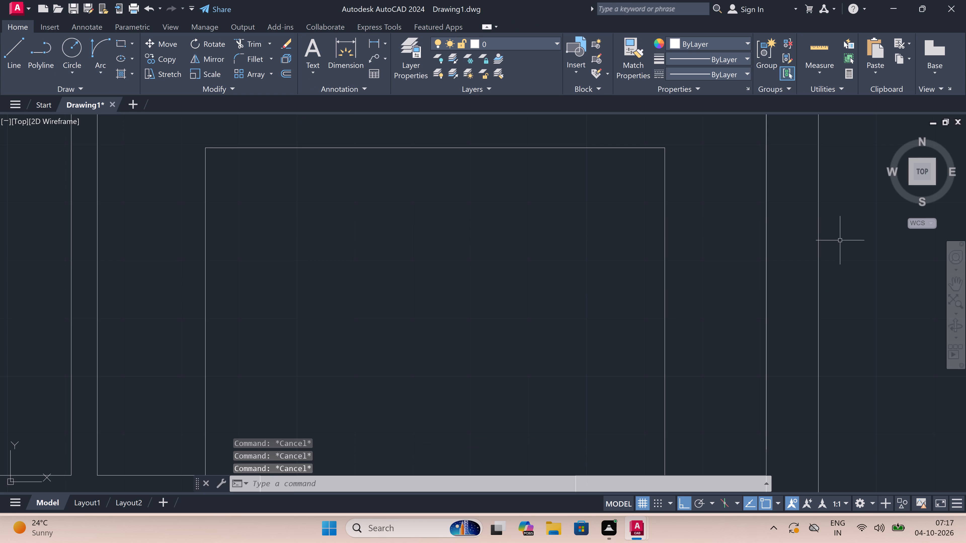
# Add a multiline text label reading WALK-IN, CLOSET and 8'X6' on three lines inside the small room east of the 9'X7' bath.
pyautogui.press('m')
pyautogui.write('T')
pyautogui.press('space')
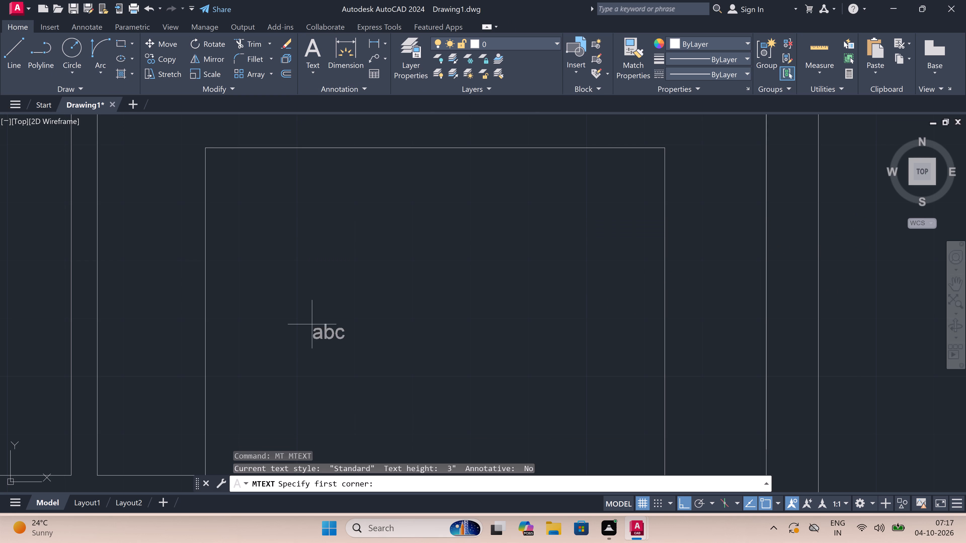
pyautogui.click(240, 237)
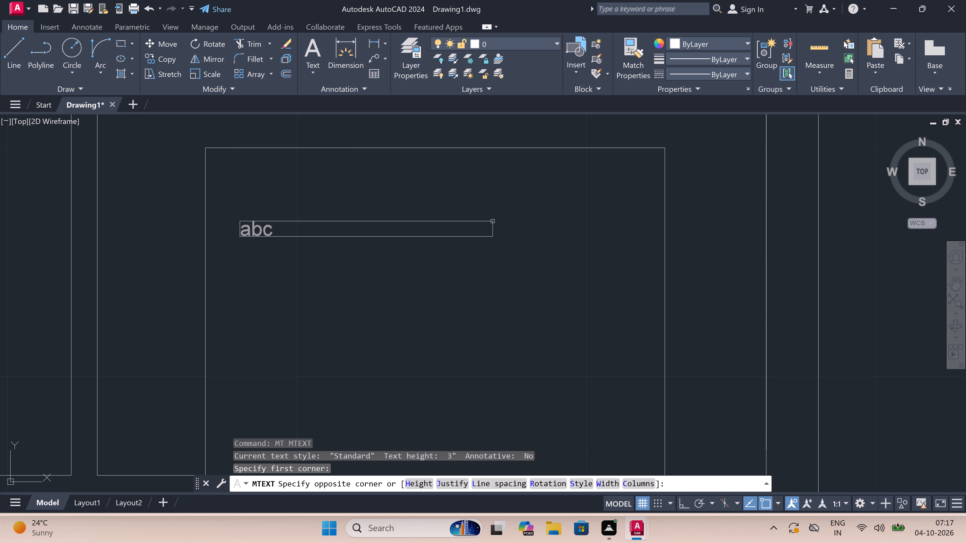
pyautogui.doubleClick(662, 206)
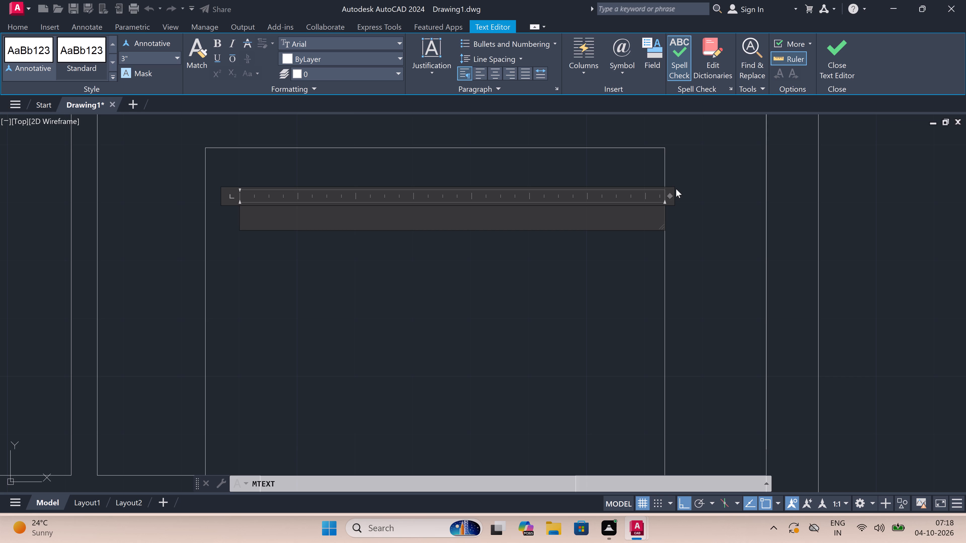
pyautogui.write('WA')
pyautogui.write('LK')
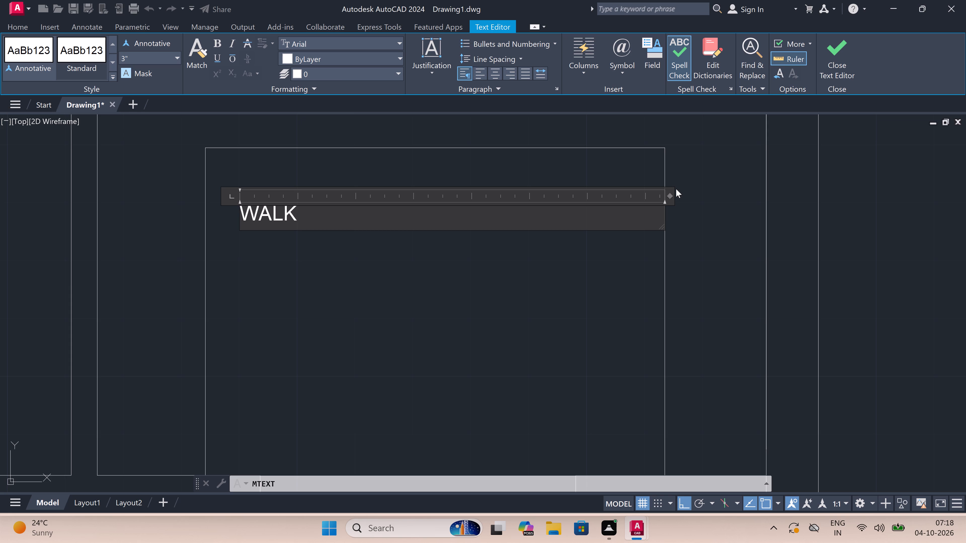
pyautogui.press('-')
pyautogui.write('IN')
pyautogui.press('Return')
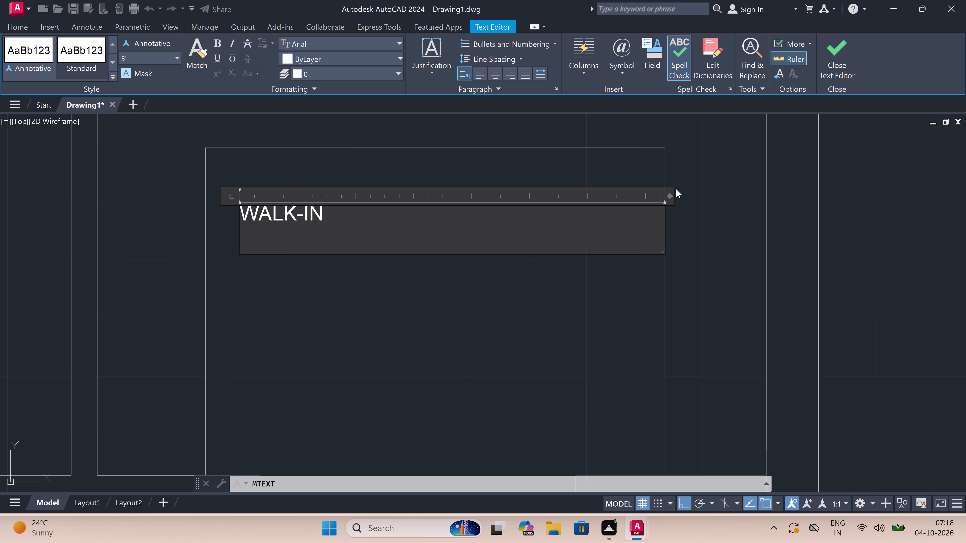
pyautogui.press('c')
pyautogui.press('l')
pyautogui.press('o')
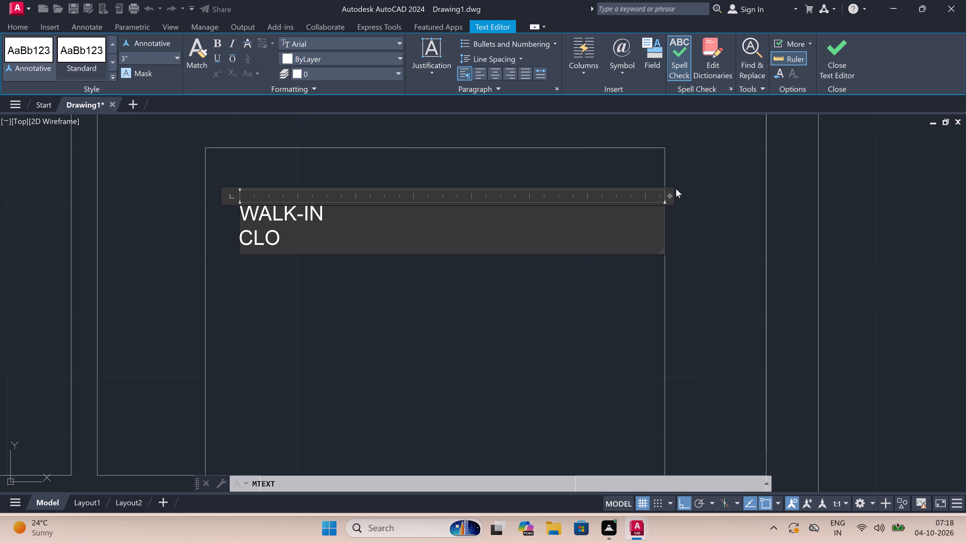
pyautogui.press('s')
pyautogui.press('e')
pyautogui.press('t')
pyautogui.press('Return')
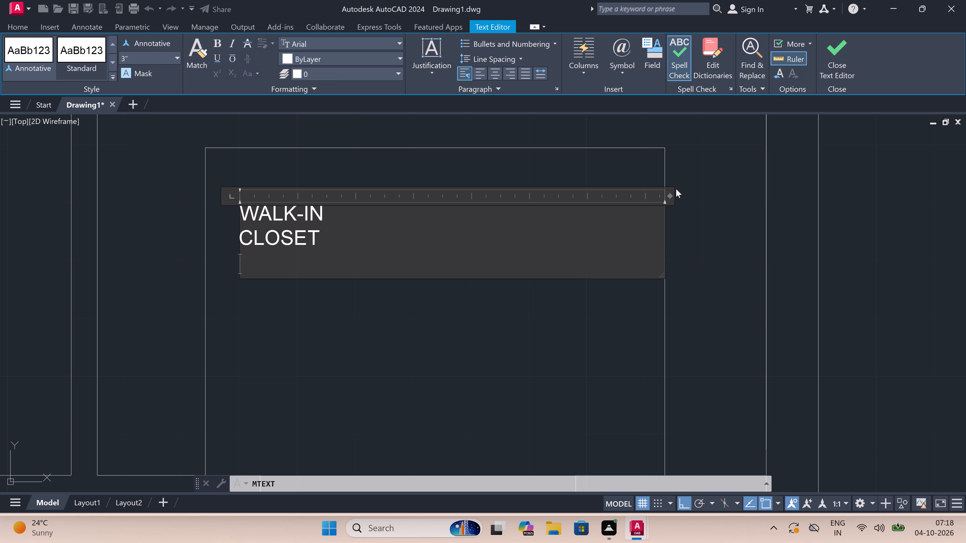
pyautogui.press('space')
pyautogui.press('space')
pyautogui.press('8')
pyautogui.write("'X")
pyautogui.press('6')
pyautogui.press("'")
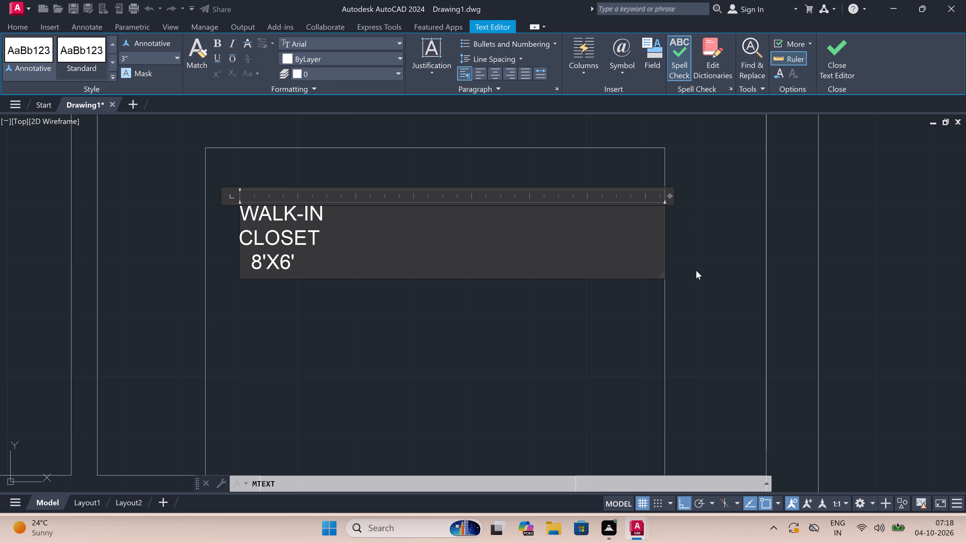
pyautogui.doubleClick(628, 331)
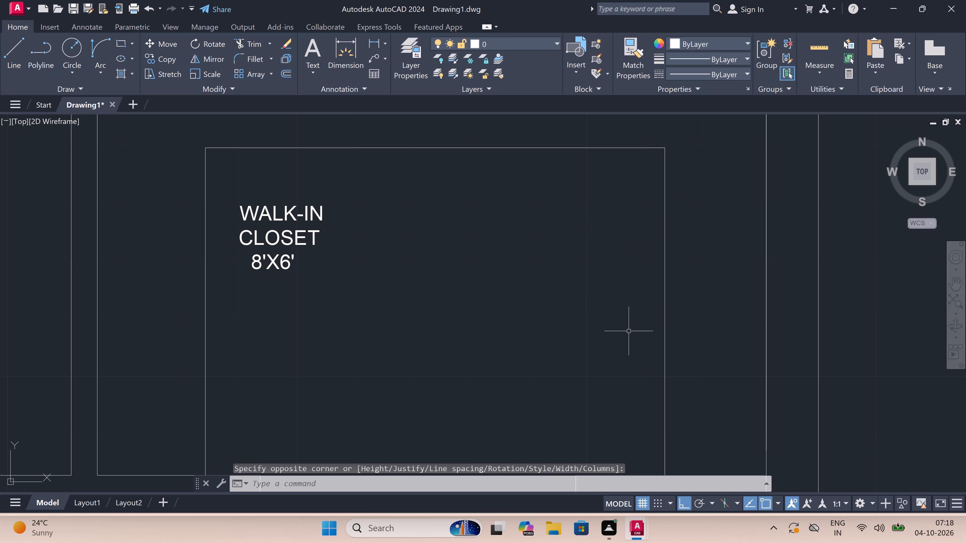
# Add a multiline text label reading BEDROOM with 18'X14' on the second line in the southeast corner room below the walk-in closet.
pyautogui.scroll(-6, 621, 308)
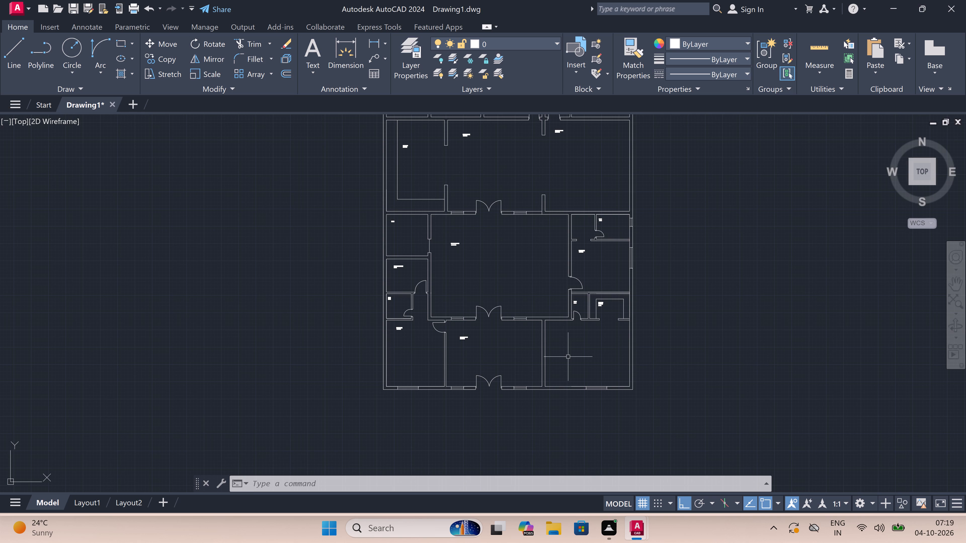
pyautogui.scroll(4, 566, 357)
pyautogui.scroll(-1, 558, 349)
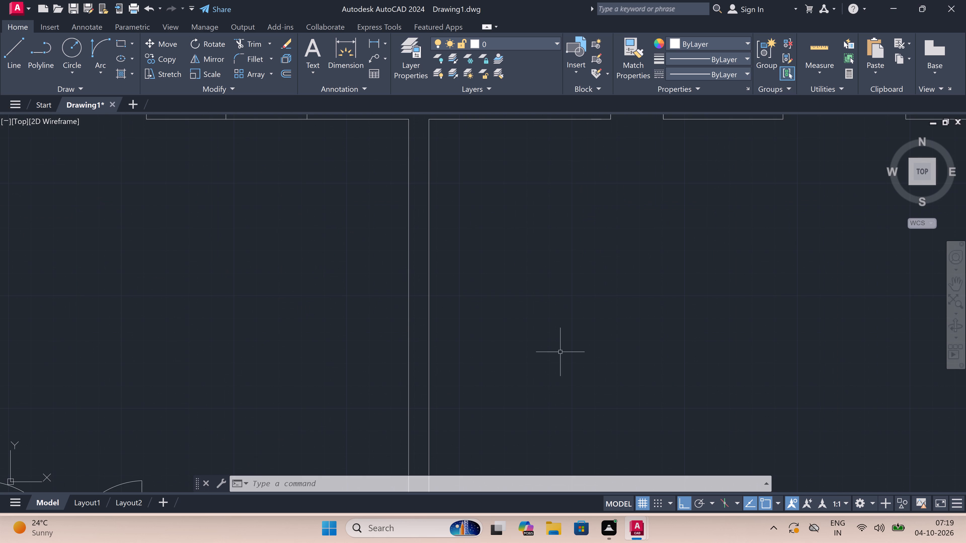
pyautogui.scroll(-1, 558, 349)
pyautogui.scroll(2, 587, 320)
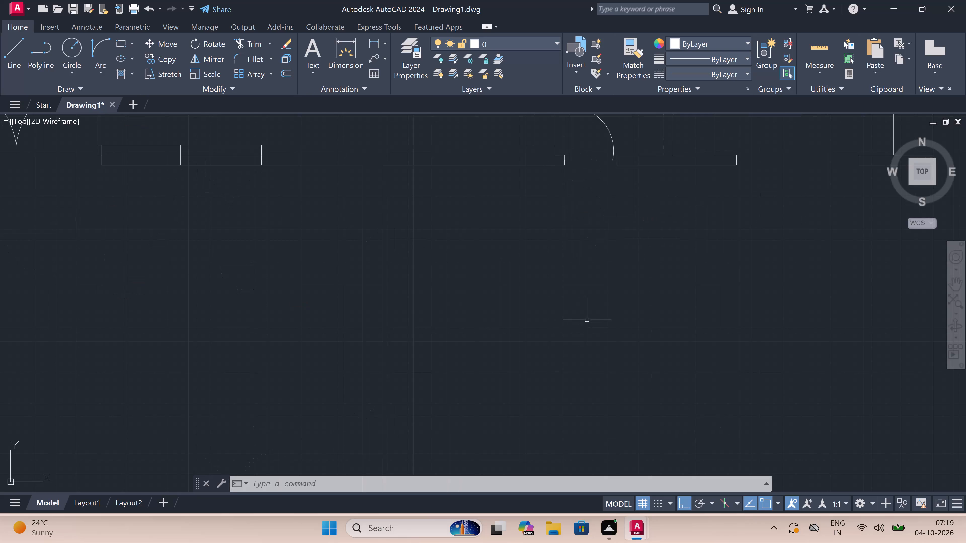
pyautogui.scroll(-2, 588, 319)
pyautogui.scroll(1, 627, 312)
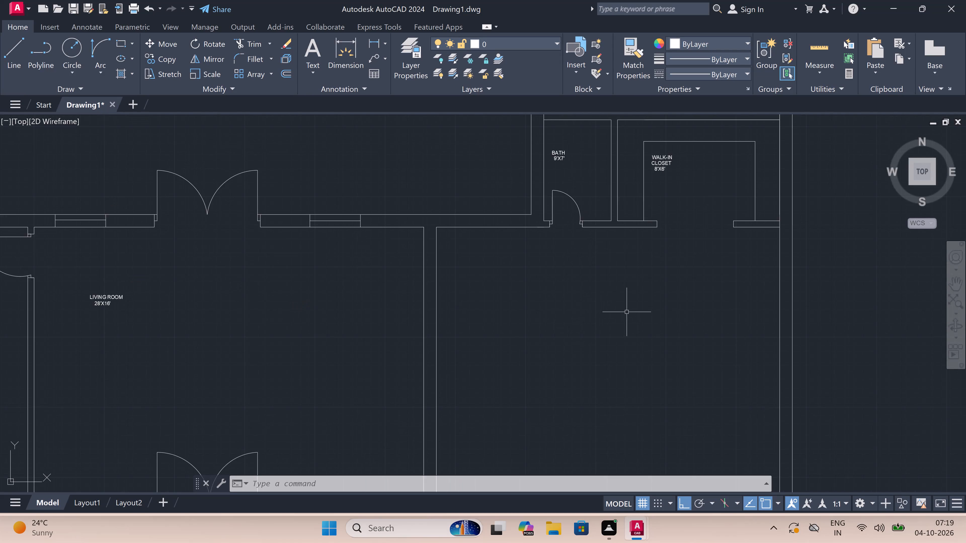
pyautogui.scroll(1, 627, 312)
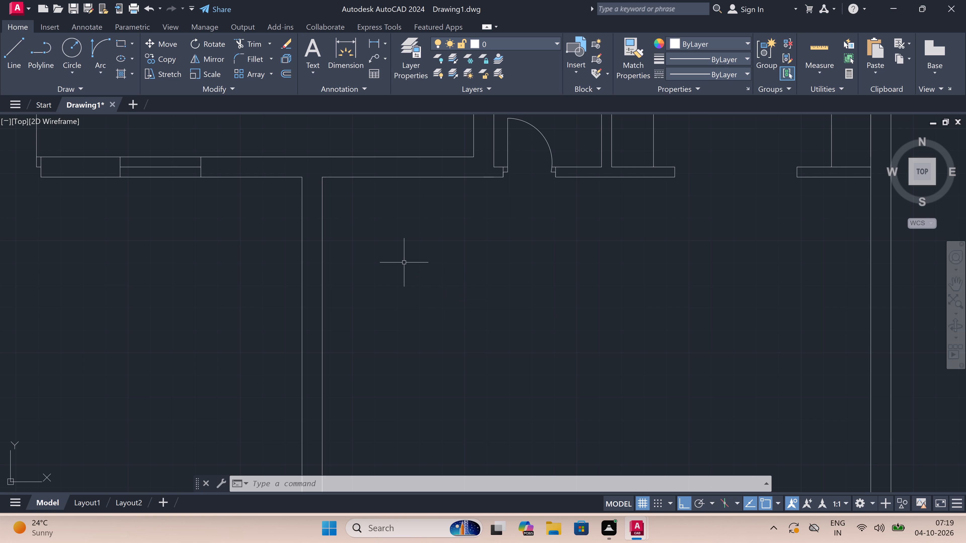
pyautogui.press('space')
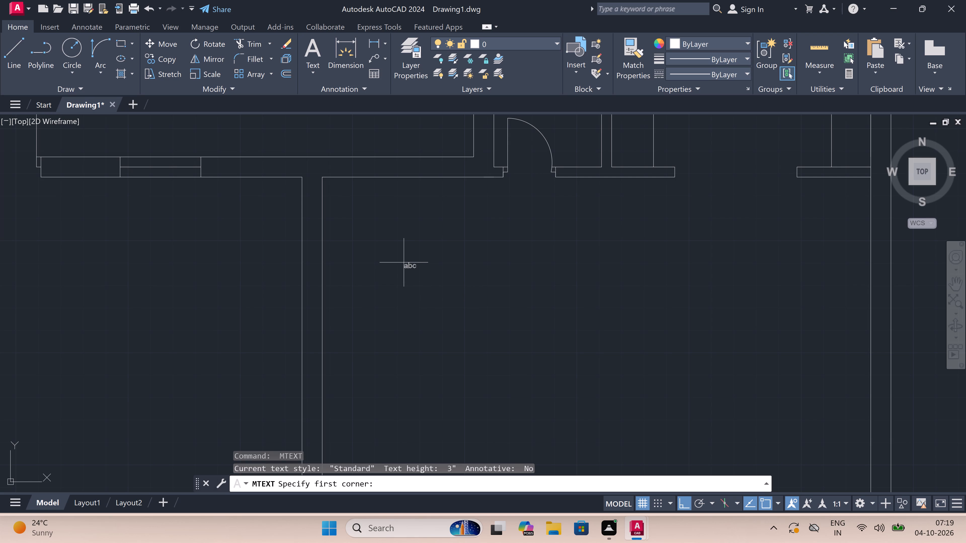
pyautogui.click(347, 257)
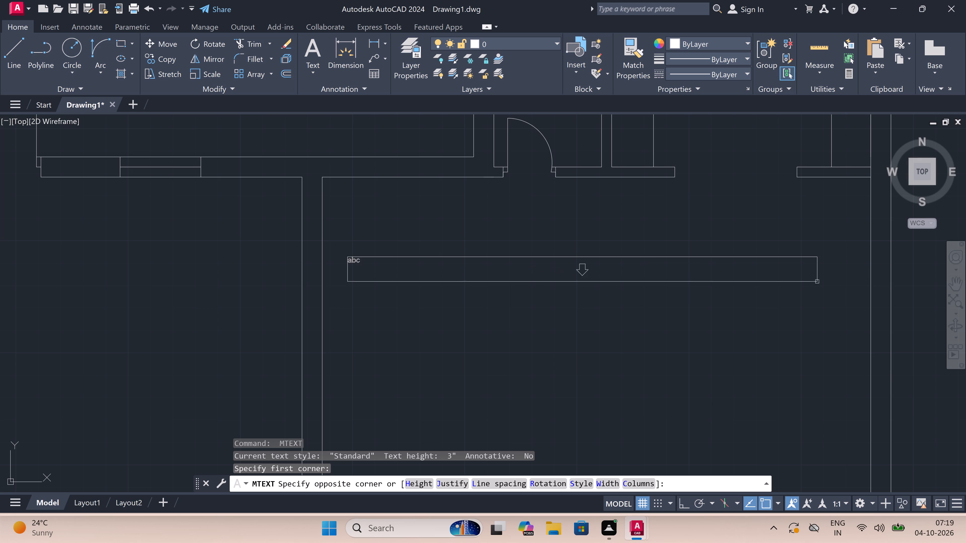
pyautogui.doubleClick(863, 284)
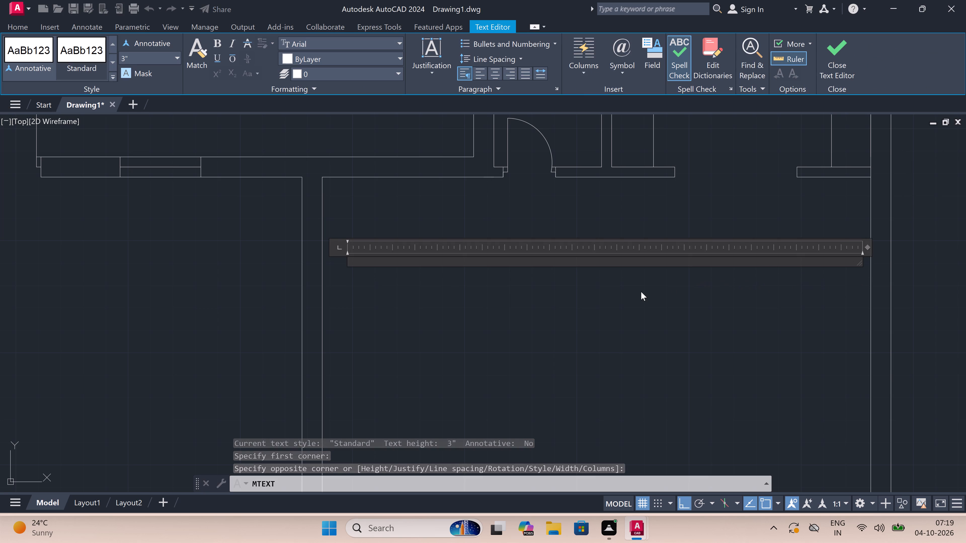
pyautogui.write('BED')
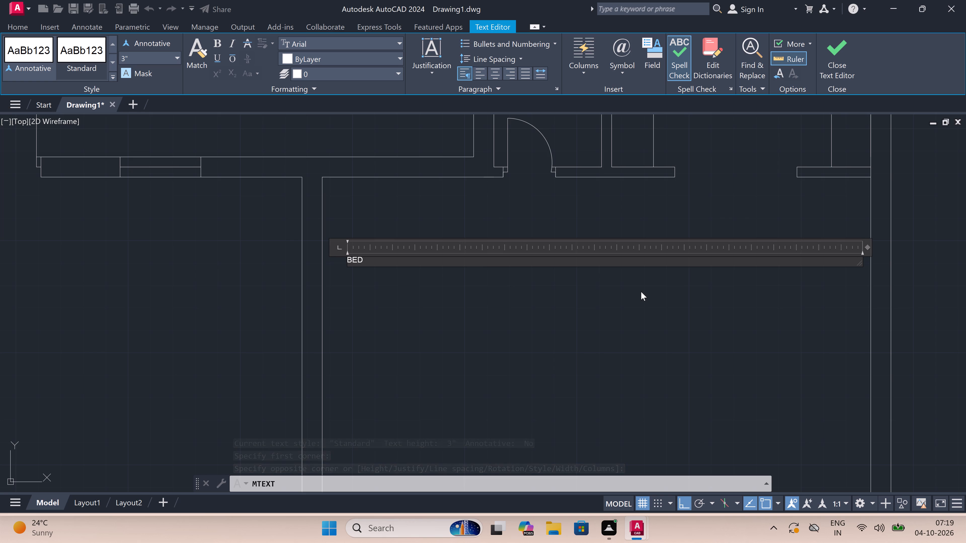
pyautogui.write('ROOM')
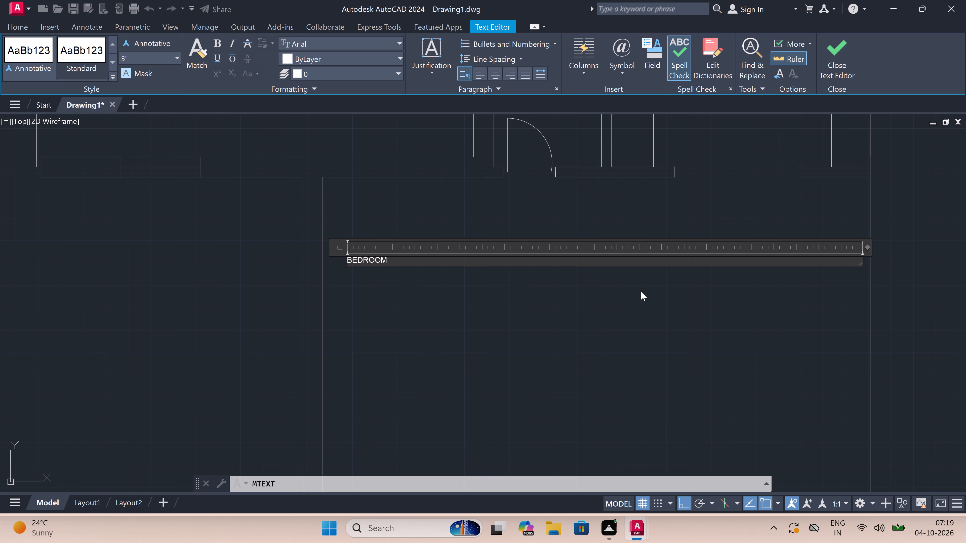
pyautogui.press('Return')
pyautogui.press('space')
pyautogui.press('space')
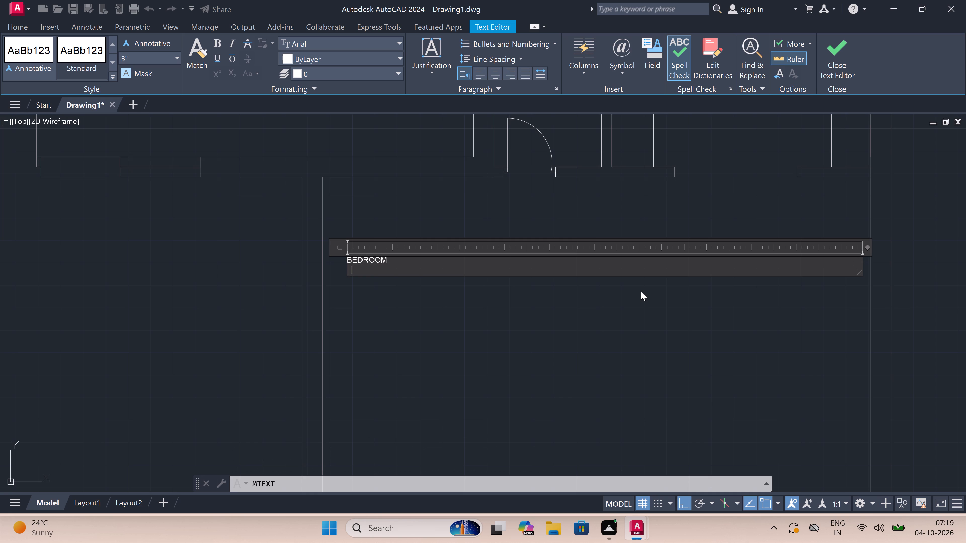
pyautogui.press('space')
pyautogui.write('18')
pyautogui.press("'")
pyautogui.press('x')
pyautogui.write('14')
pyautogui.press("'")
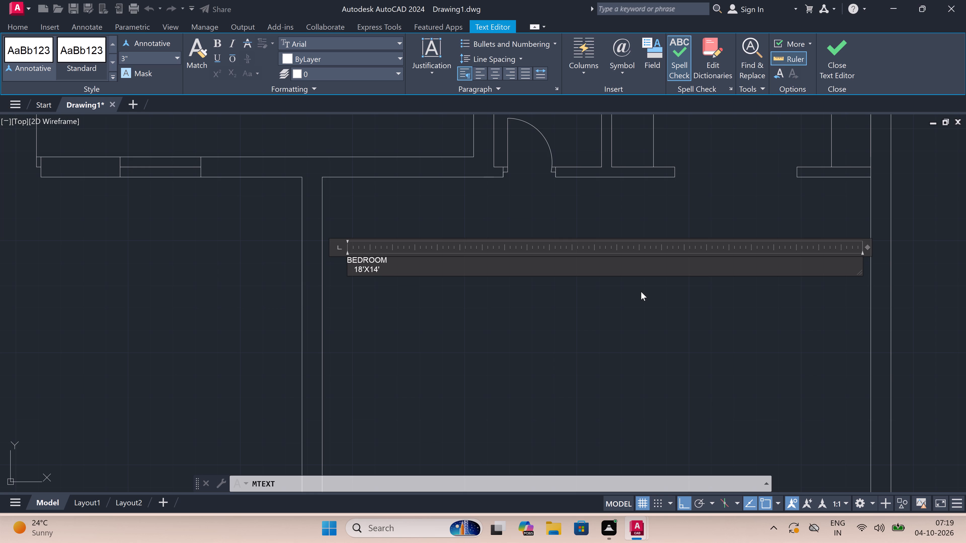
pyautogui.doubleClick(641, 292)
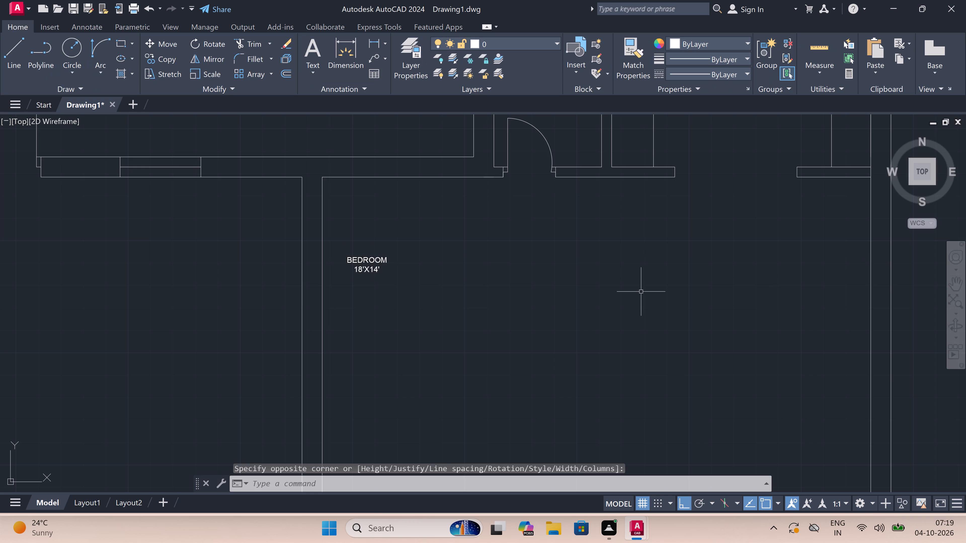
pyautogui.scroll(-3, 632, 297)
pyautogui.scroll(-1, 408, 331)
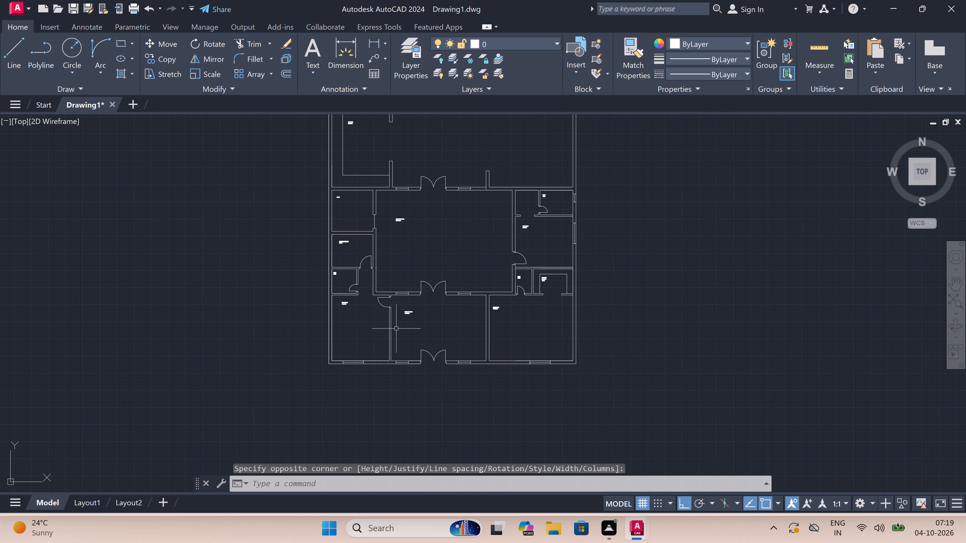
# Examine the size and placement of the room labels across the whole floor plan.
pyautogui.scroll(-3, 403, 250)
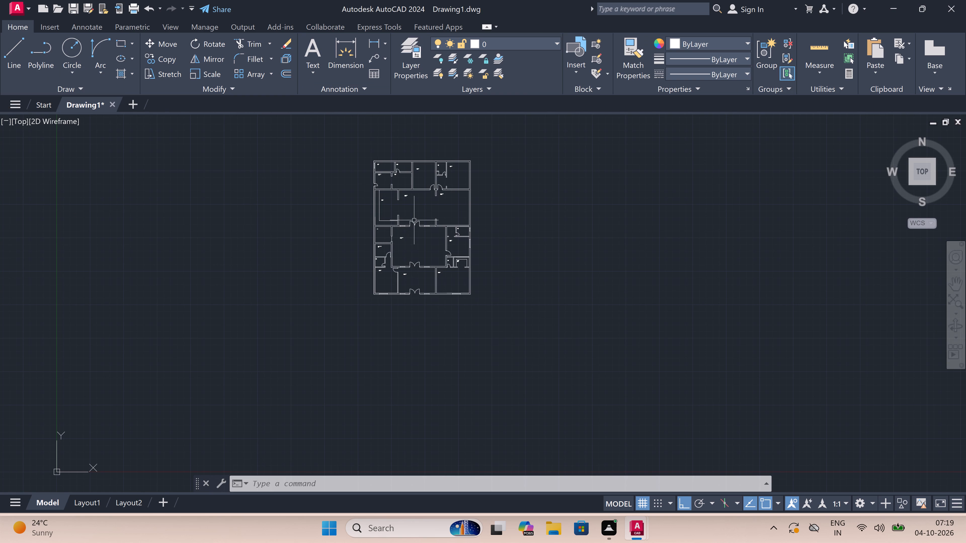
pyautogui.scroll(3, 414, 220)
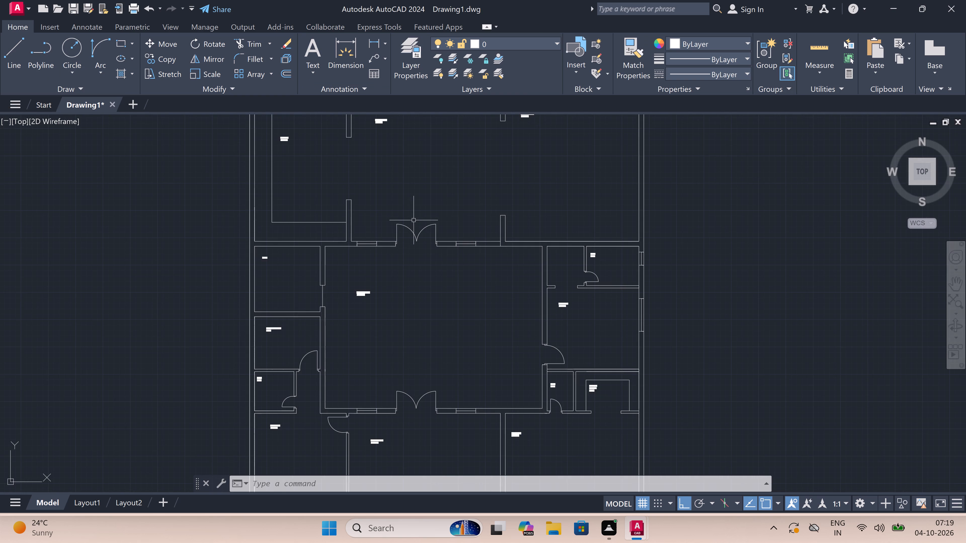
pyautogui.scroll(2, 414, 220)
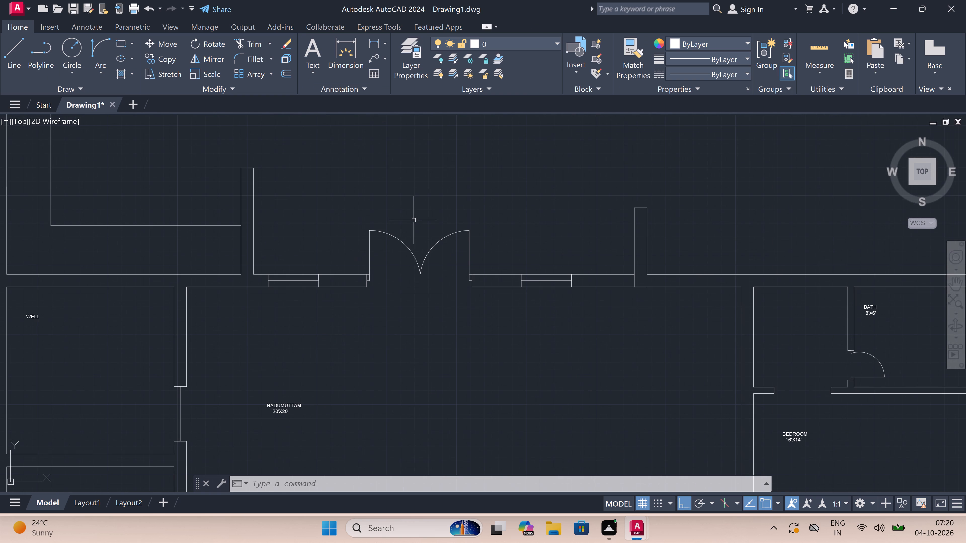
pyautogui.scroll(-1, 414, 220)
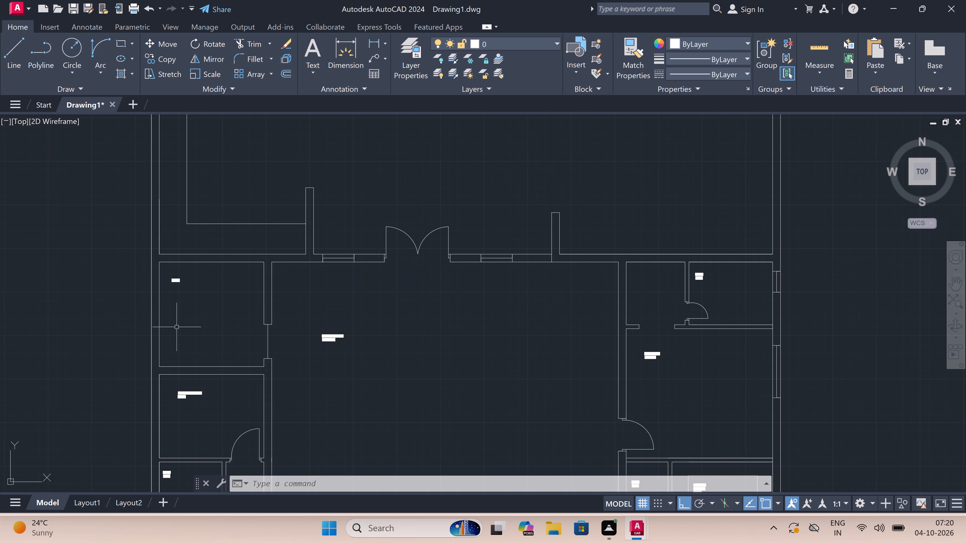
pyautogui.scroll(-2, 377, 345)
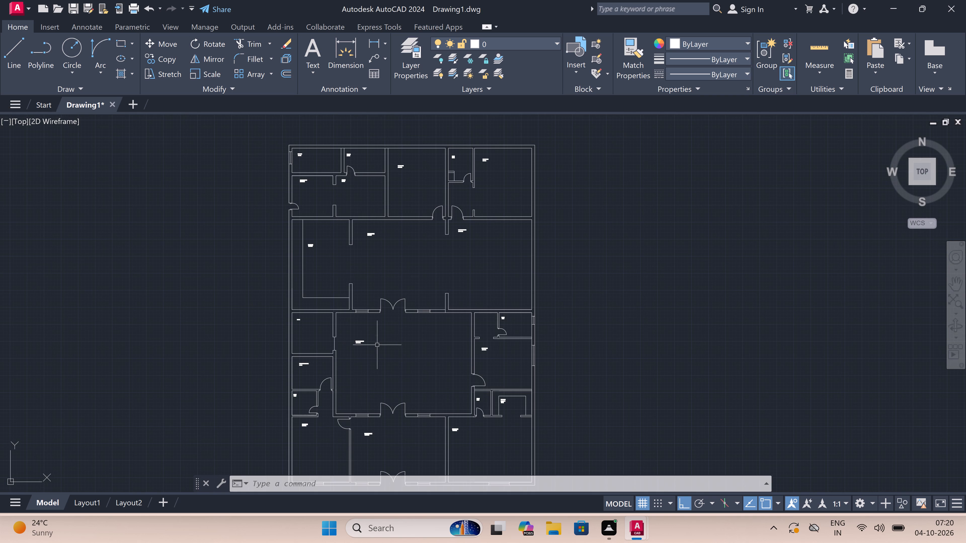
pyautogui.scroll(4, 455, 146)
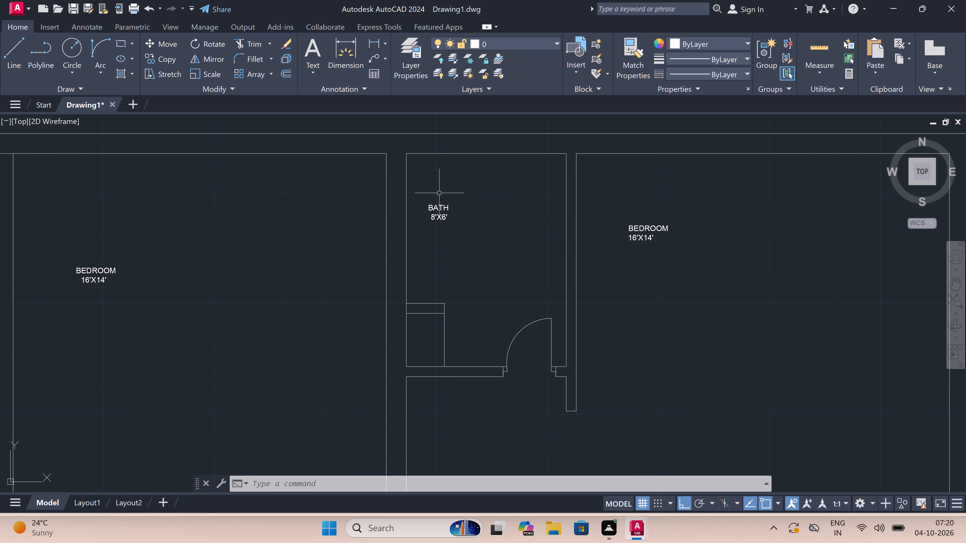
pyautogui.scroll(-2, 440, 193)
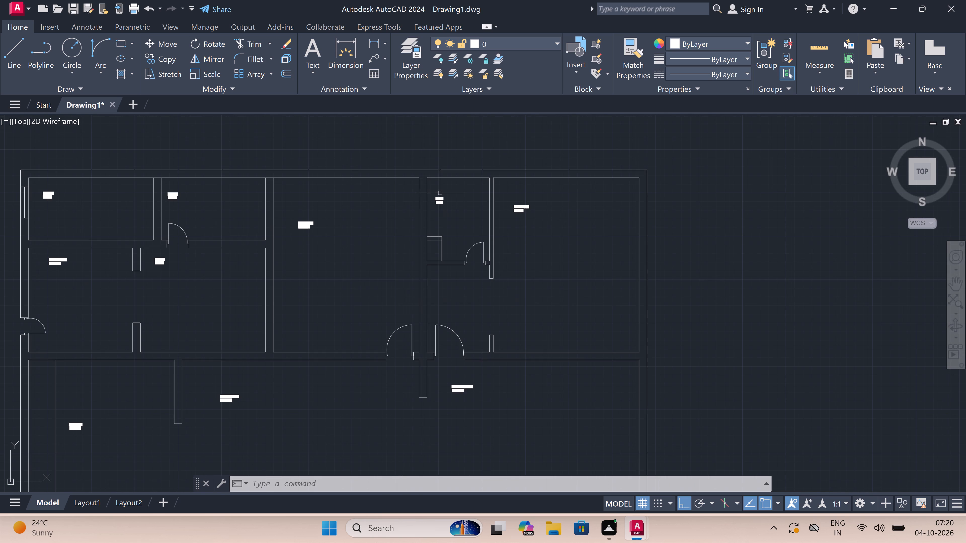
pyautogui.scroll(-2, 440, 193)
pyautogui.scroll(4, 410, 241)
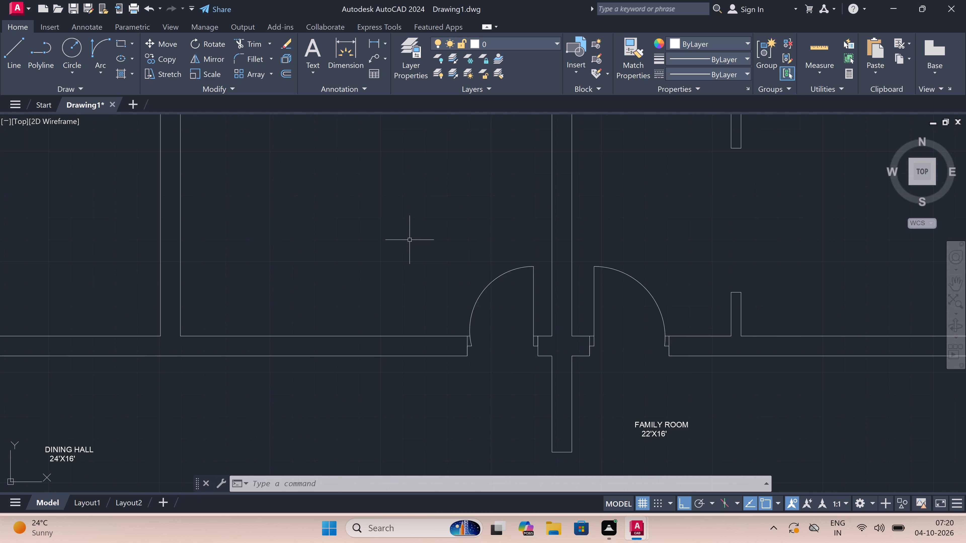
# Select all multiline text labels similar to the northern BEDROOM 16'X14' label and set their text height to 6".
pyautogui.scroll(-5, 409, 239)
pyautogui.scroll(4, 387, 215)
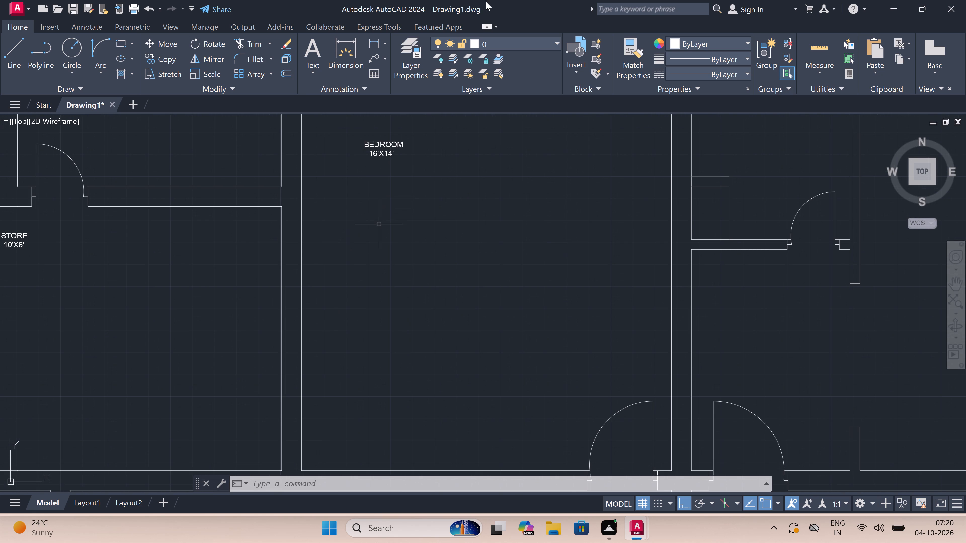
pyautogui.doubleClick(381, 149)
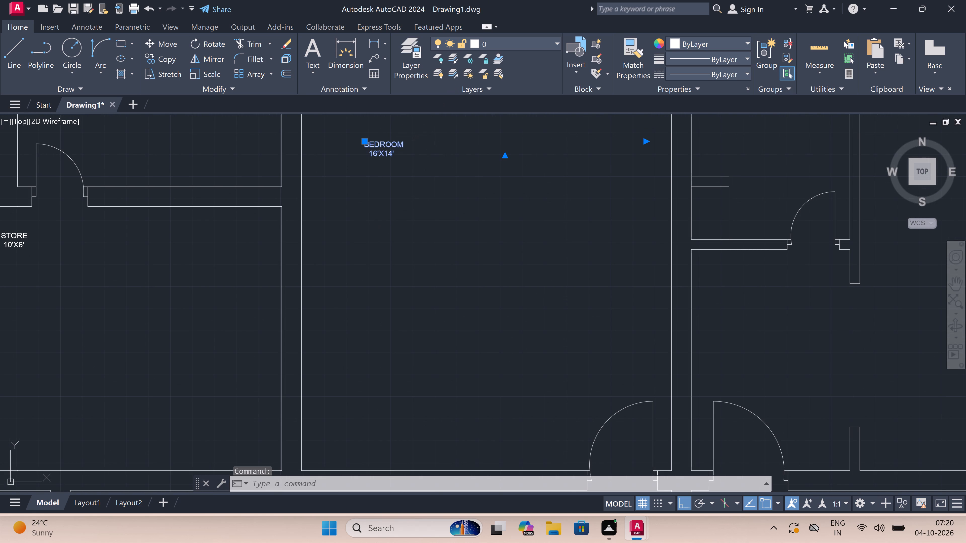
pyautogui.click(348, 205)
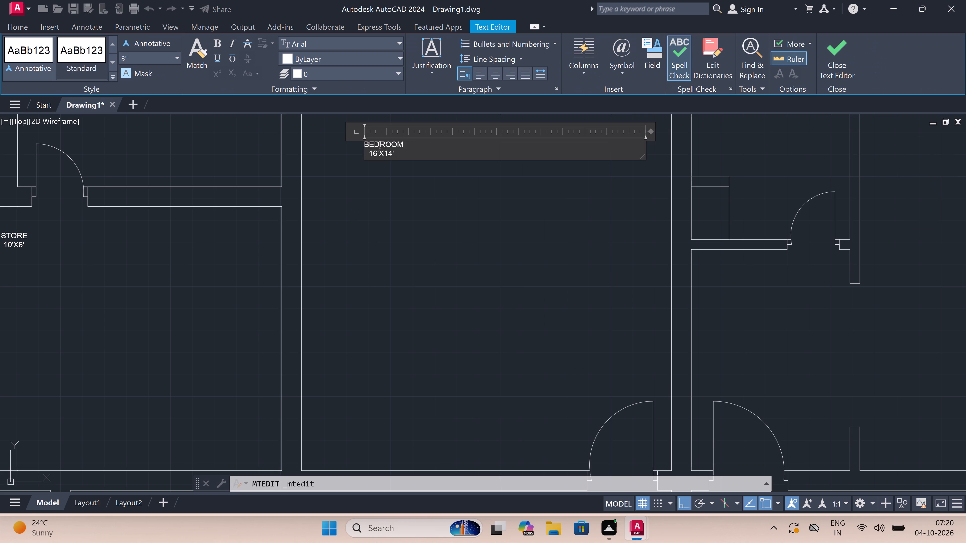
pyautogui.click(370, 141)
pyautogui.rightClick(336, 206)
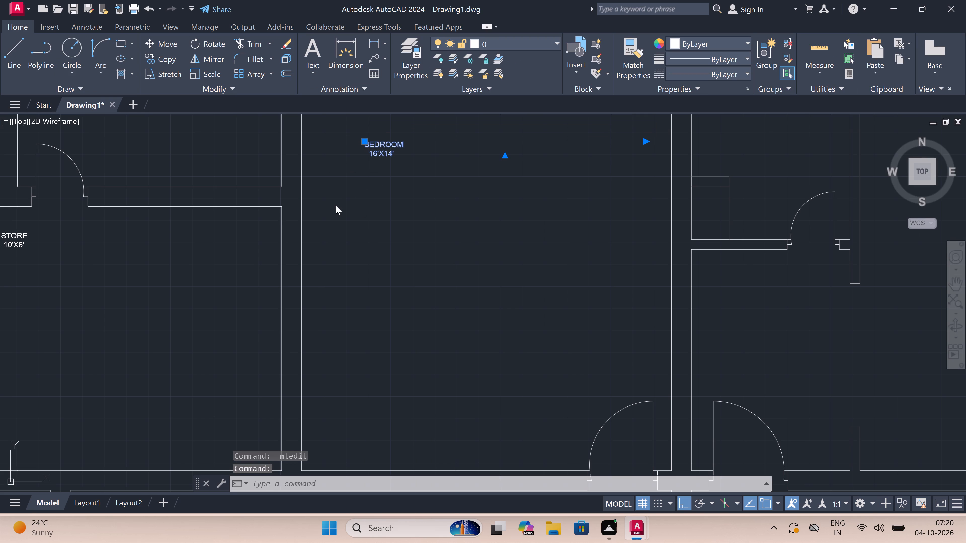
pyautogui.click(344, 489)
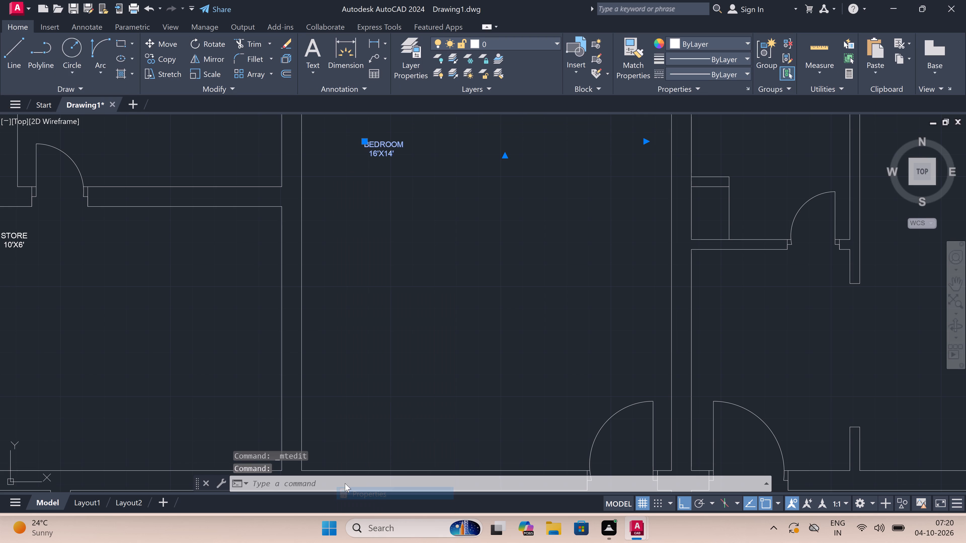
pyautogui.rightClick(367, 282)
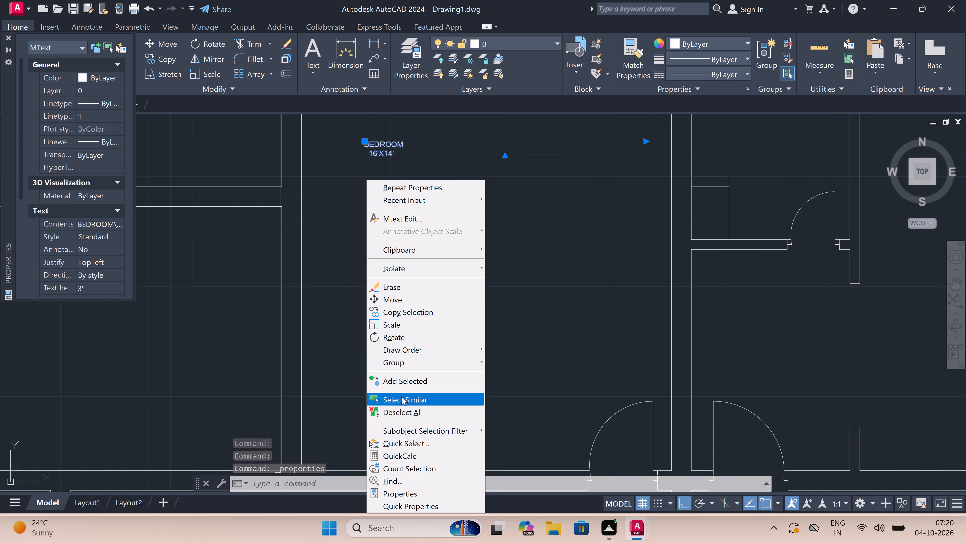
pyautogui.doubleClick(401, 398)
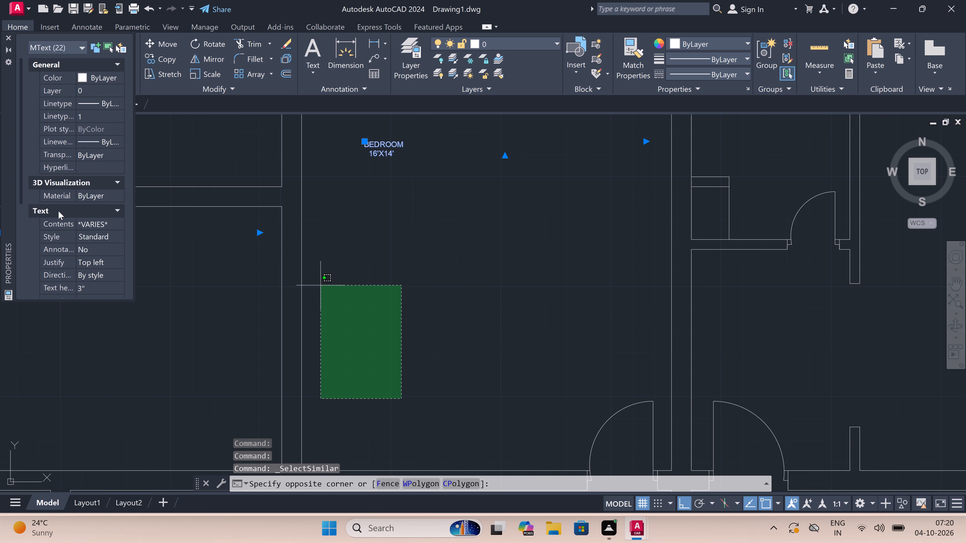
pyautogui.press('Escape')
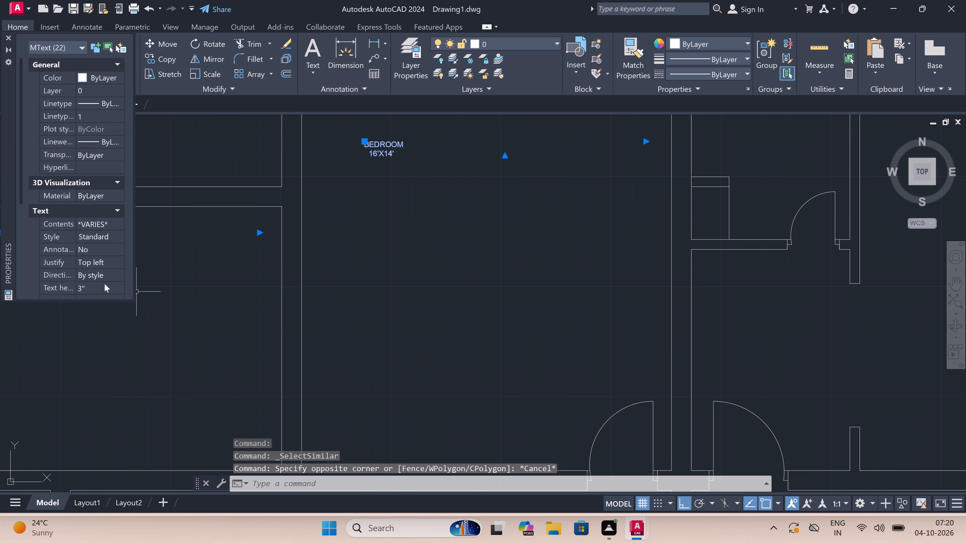
pyautogui.click(105, 284)
pyautogui.press('BackSpace')
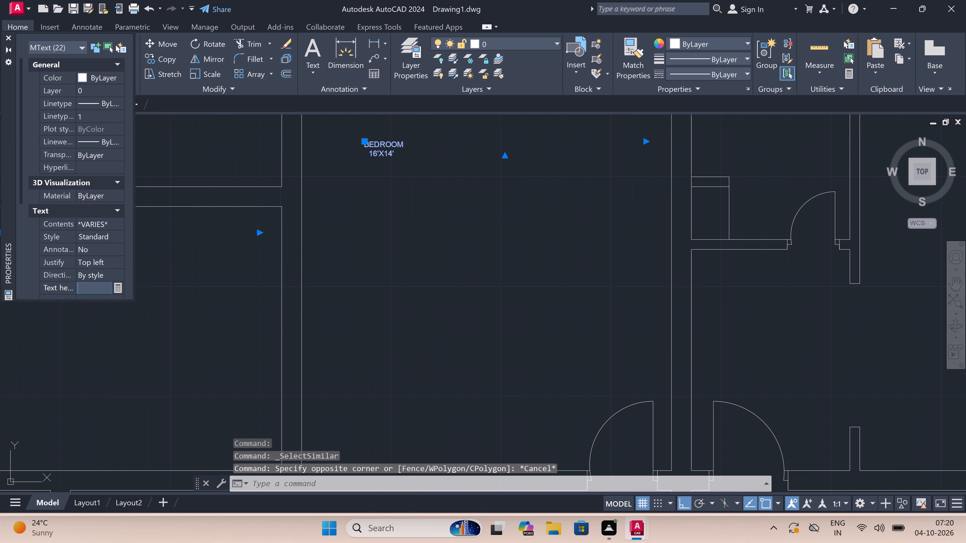
pyautogui.write('6"')
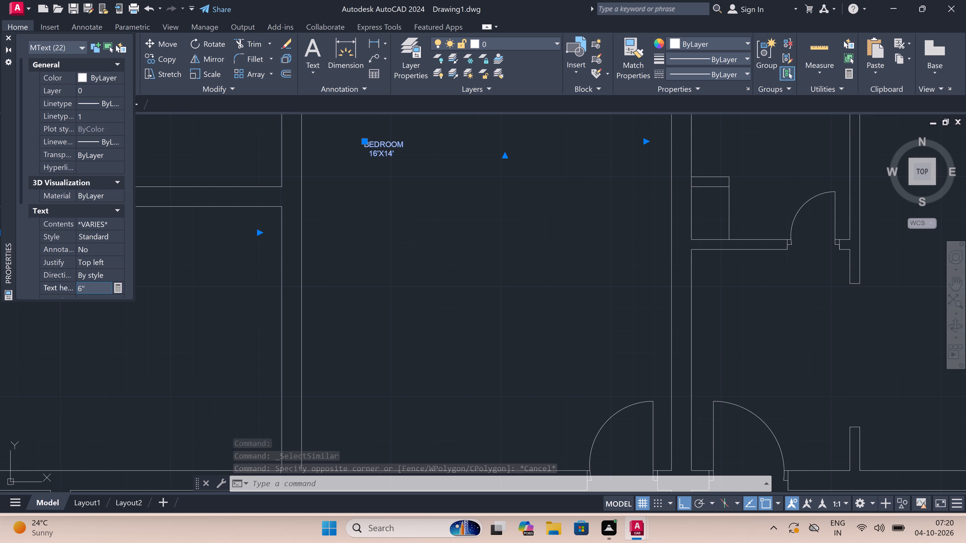
pyautogui.click(341, 304)
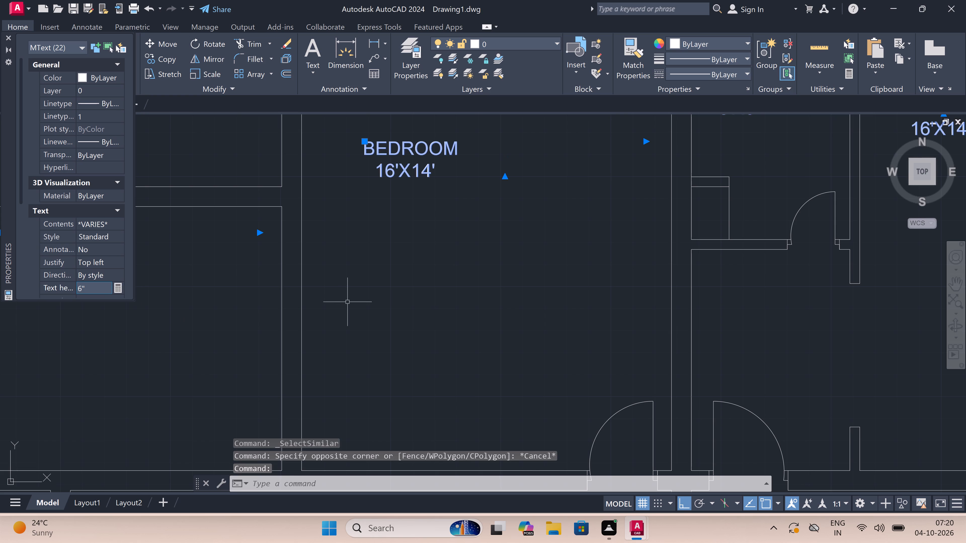
pyautogui.press('Escape')
# Turn Ortho off and move the NADUMUTTAM 20'X20' label to about the middle of its room.
pyautogui.scroll(-4, 440, 254)
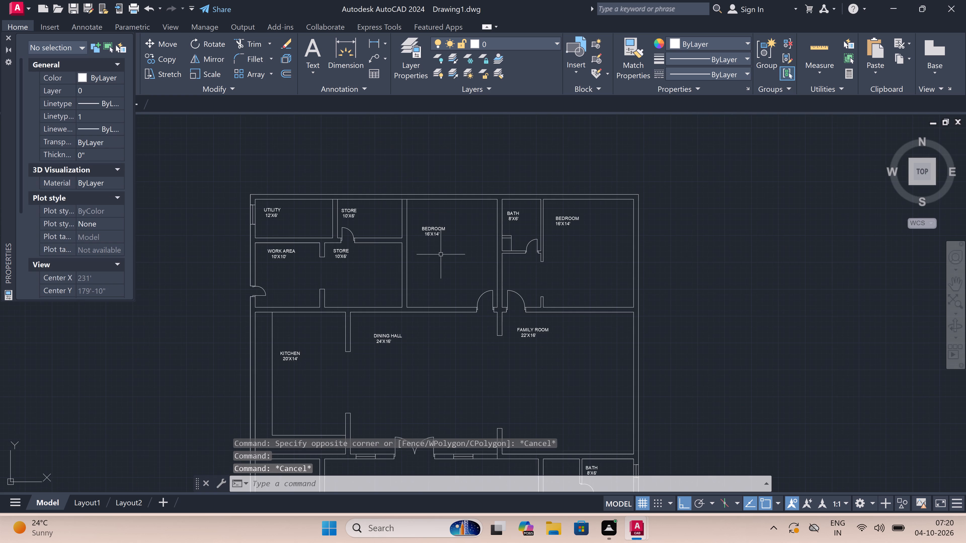
pyautogui.scroll(-2, 441, 254)
pyautogui.scroll(2, 431, 309)
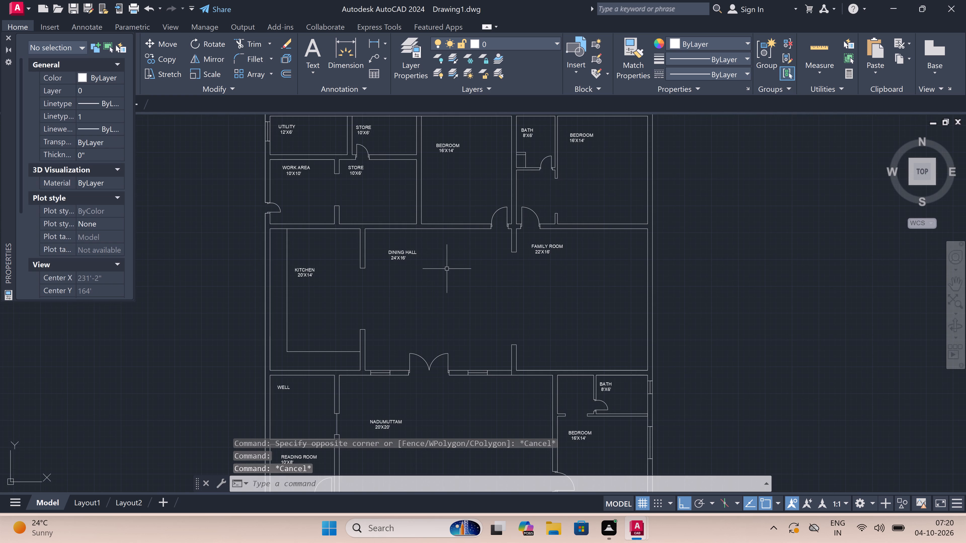
pyautogui.scroll(-3, 455, 243)
pyautogui.scroll(4, 443, 301)
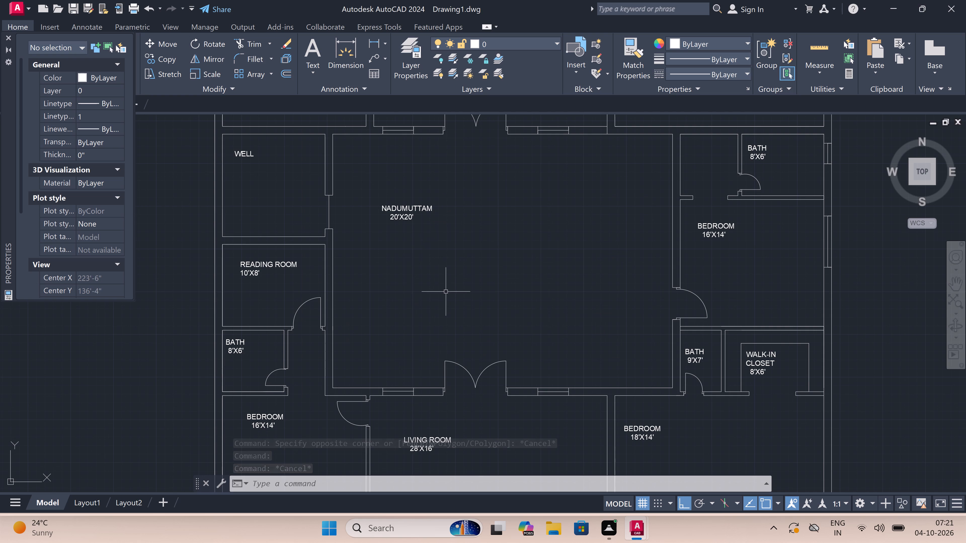
pyautogui.click(394, 206)
pyautogui.click(384, 208)
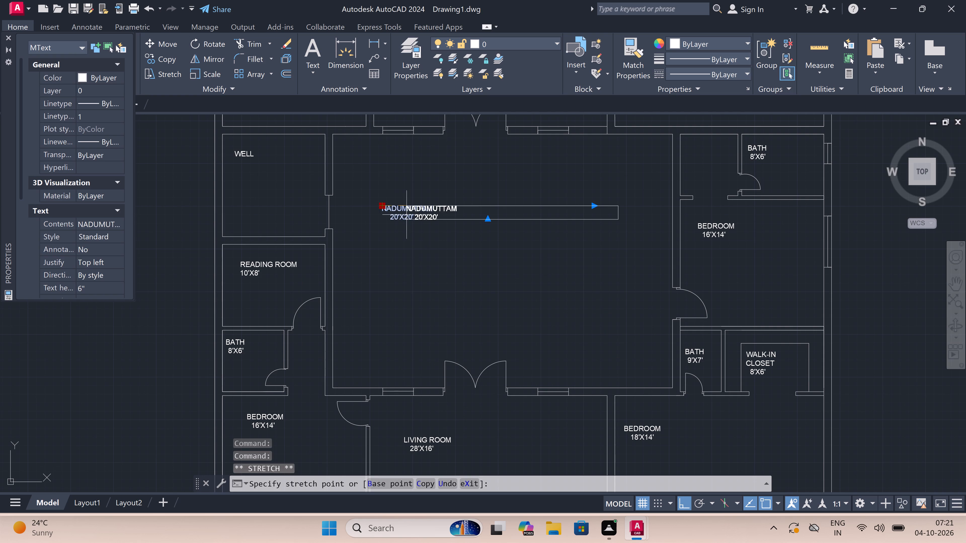
pyautogui.press('F8')
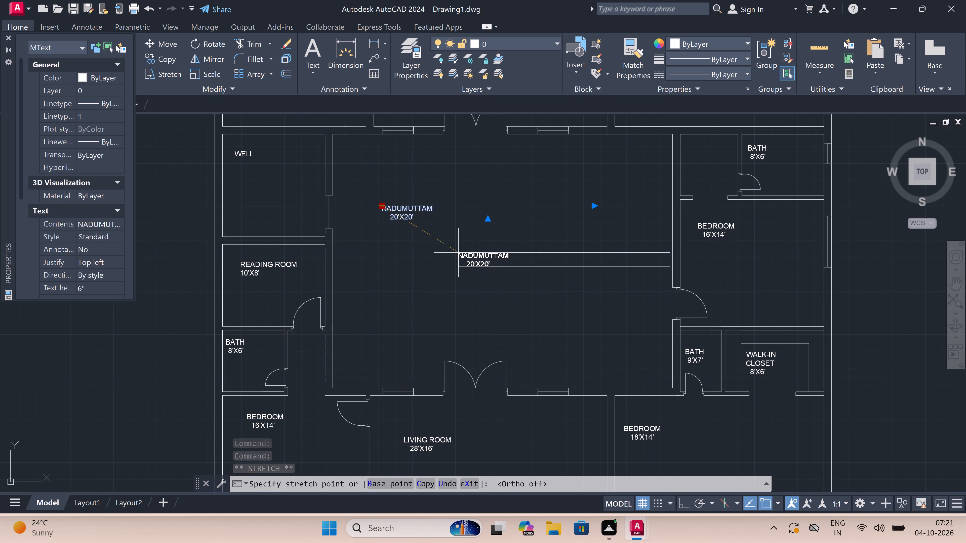
pyautogui.doubleClick(458, 253)
pyautogui.click(424, 271)
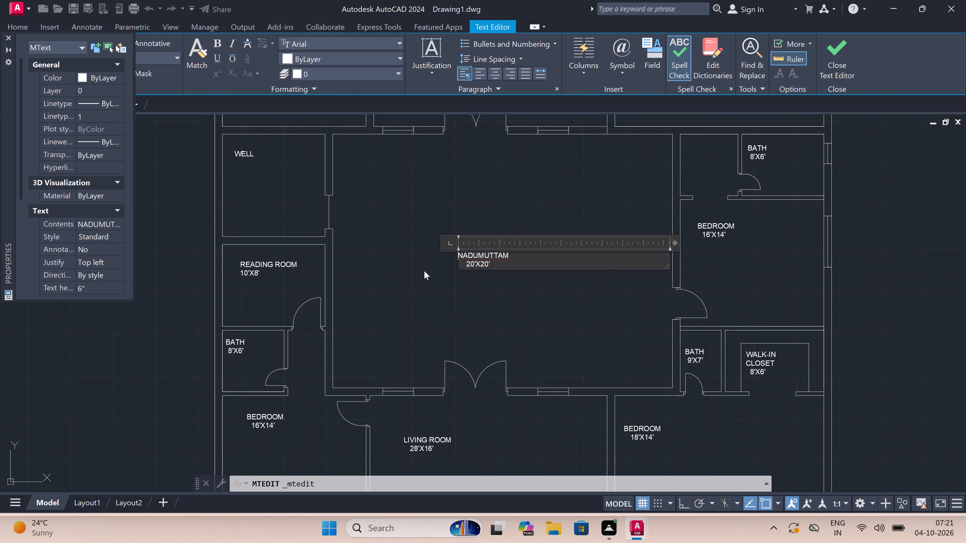
pyautogui.press('Escape')
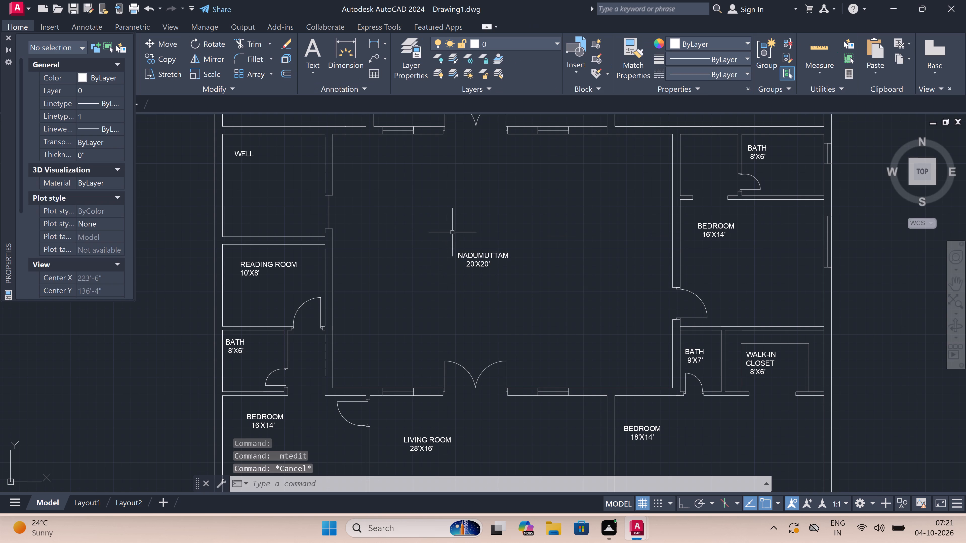
# Move the WELL label to about the middle of its room, north of the READING ROOM.
pyautogui.scroll(-3, 460, 221)
pyautogui.scroll(3, 360, 195)
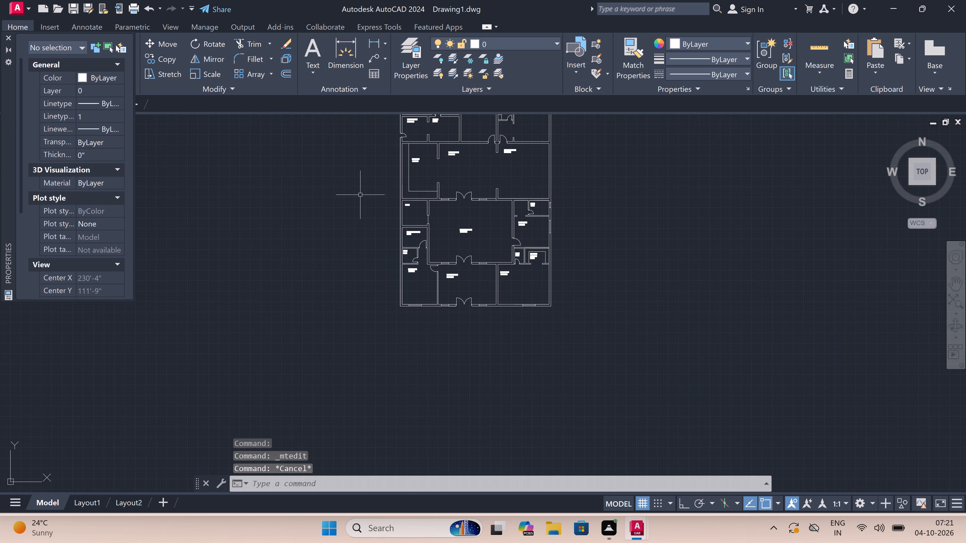
pyautogui.scroll(1, 360, 195)
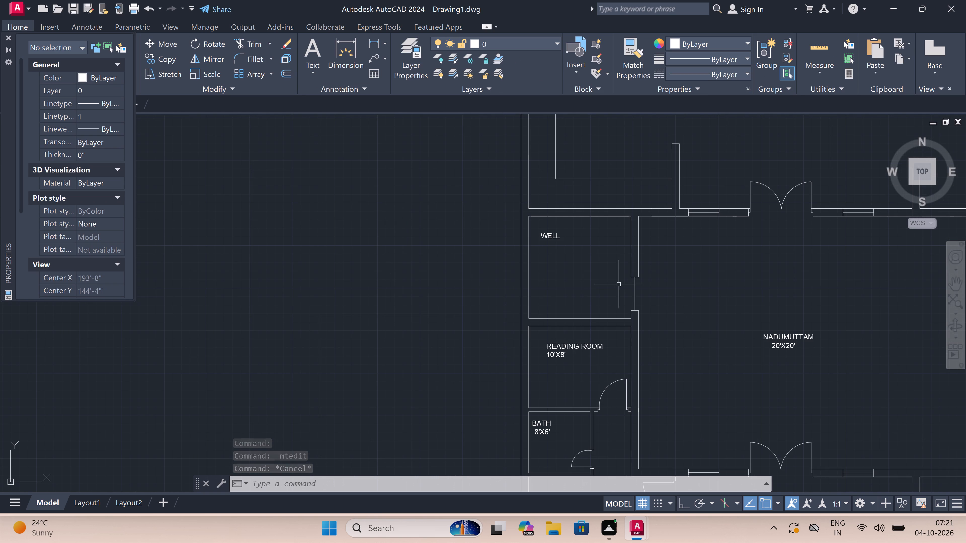
pyautogui.scroll(1, 566, 232)
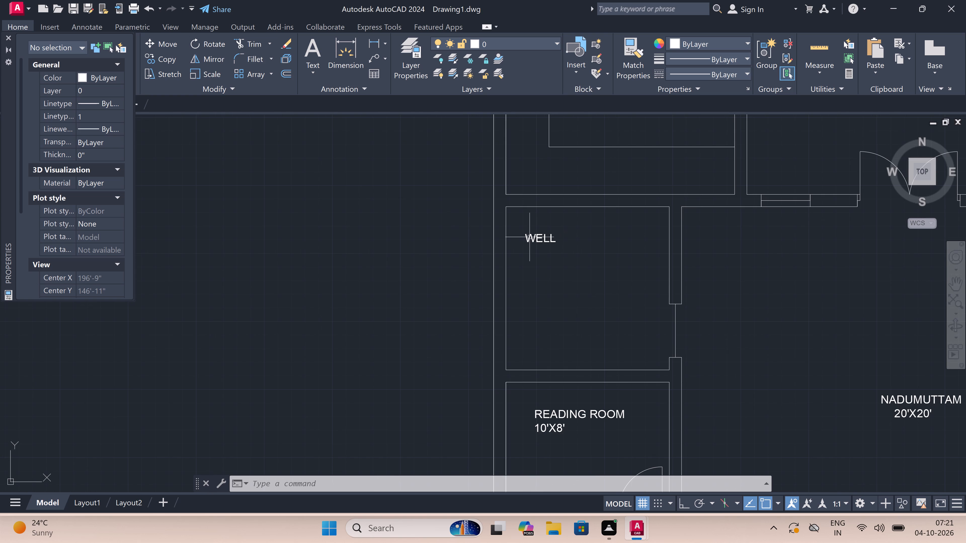
pyautogui.doubleClick(536, 236)
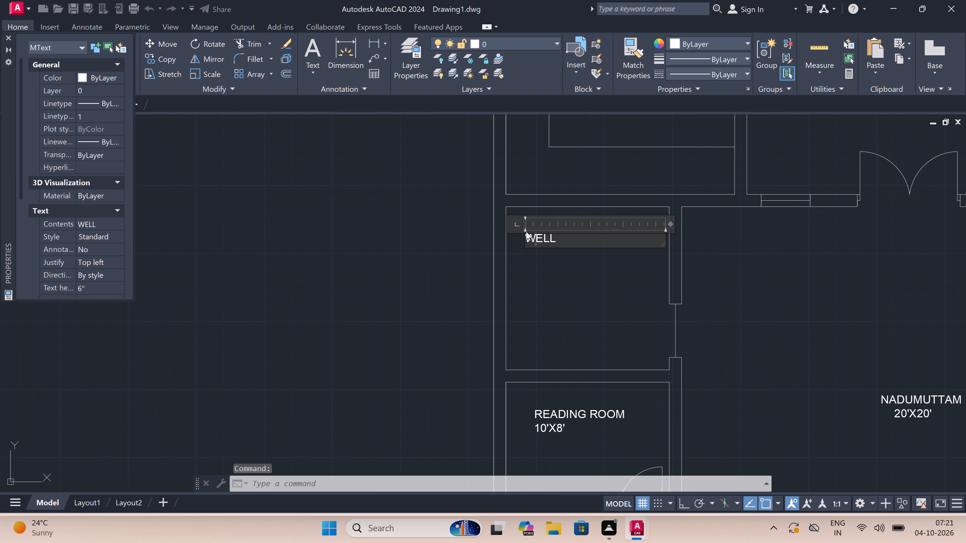
pyautogui.doubleClick(523, 262)
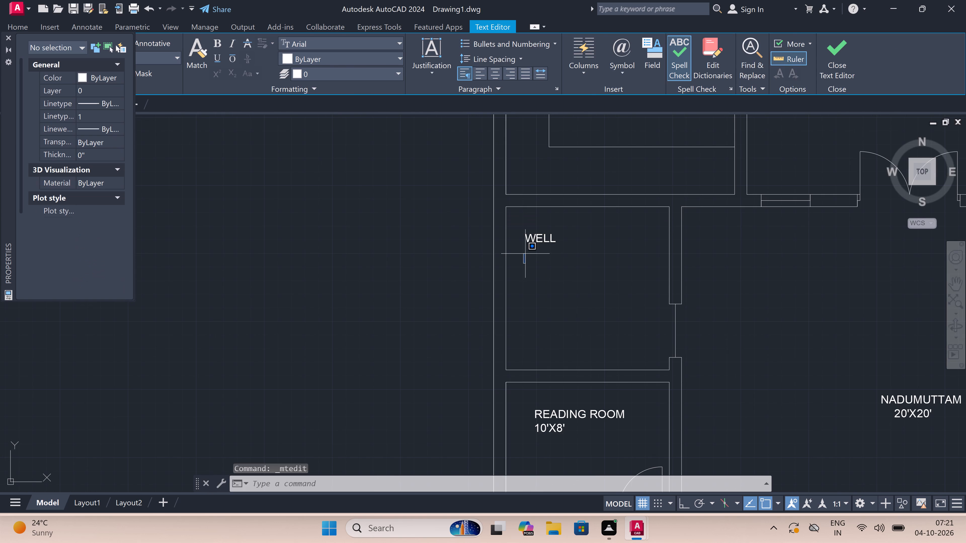
pyautogui.press('Escape')
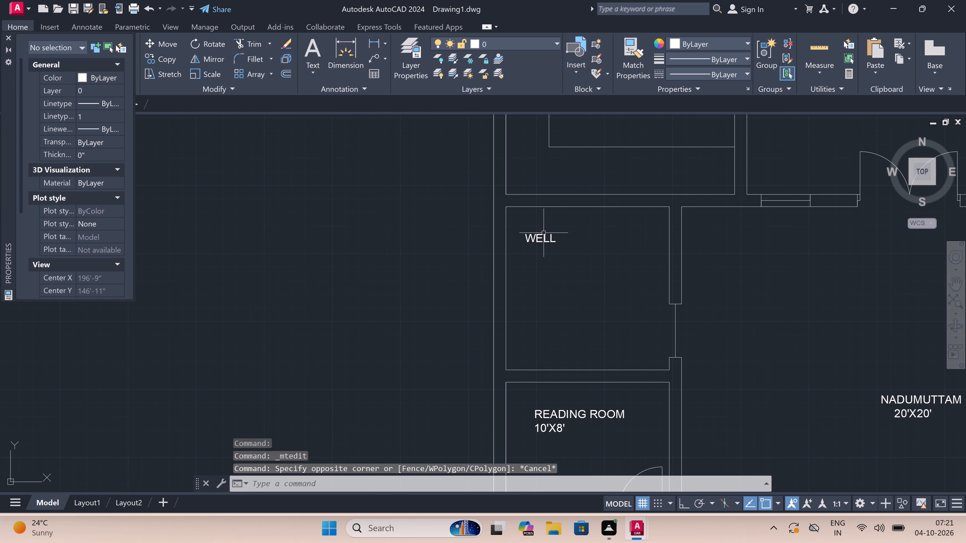
pyautogui.tripleClick(538, 237)
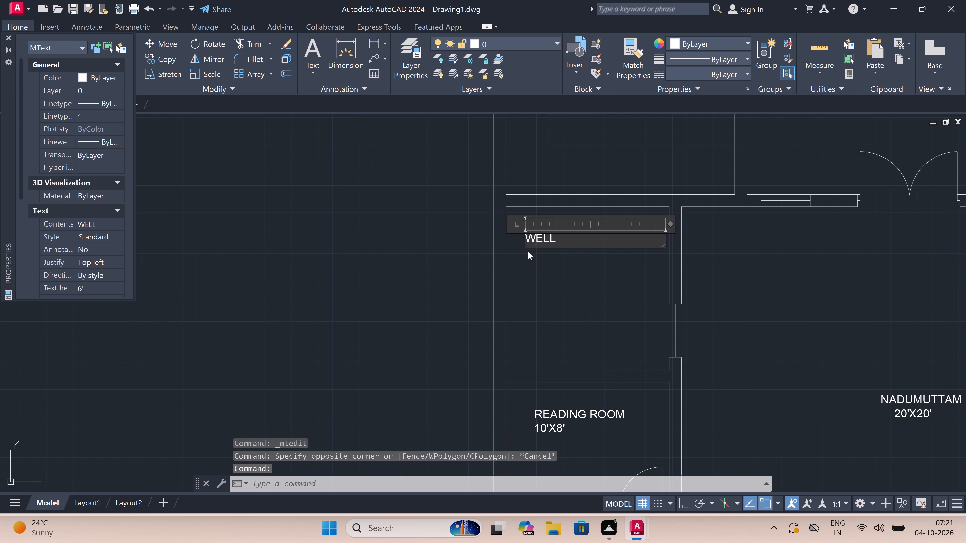
pyautogui.doubleClick(528, 255)
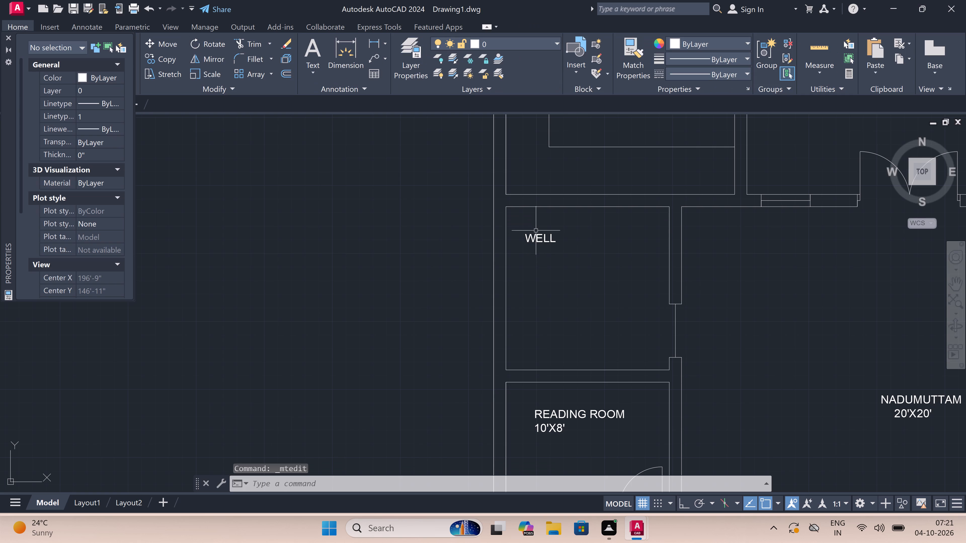
pyautogui.tripleClick(532, 238)
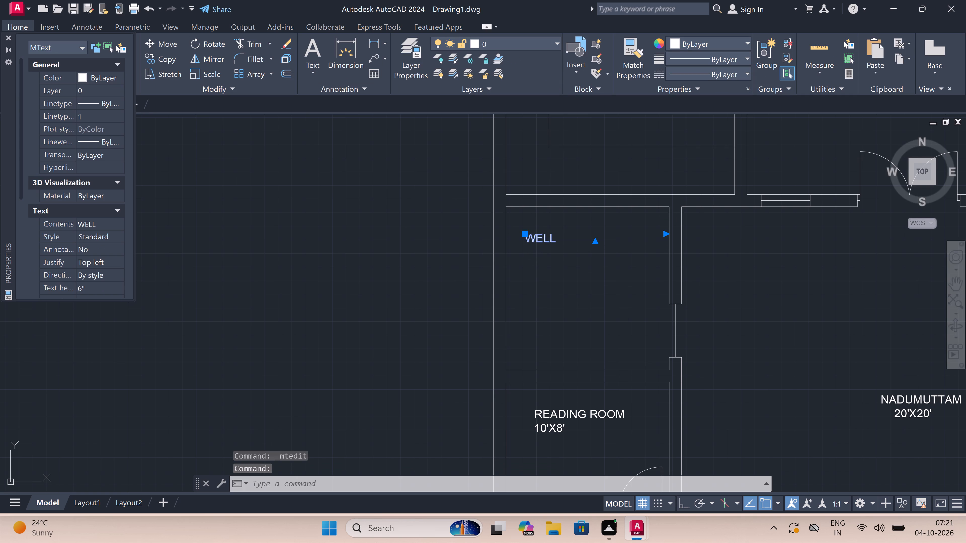
pyautogui.doubleClick(521, 246)
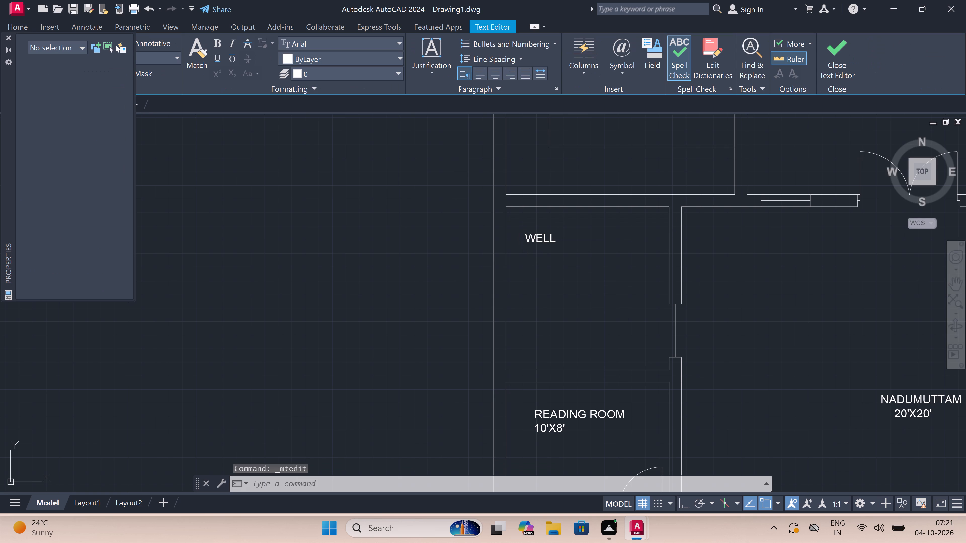
pyautogui.click(539, 226)
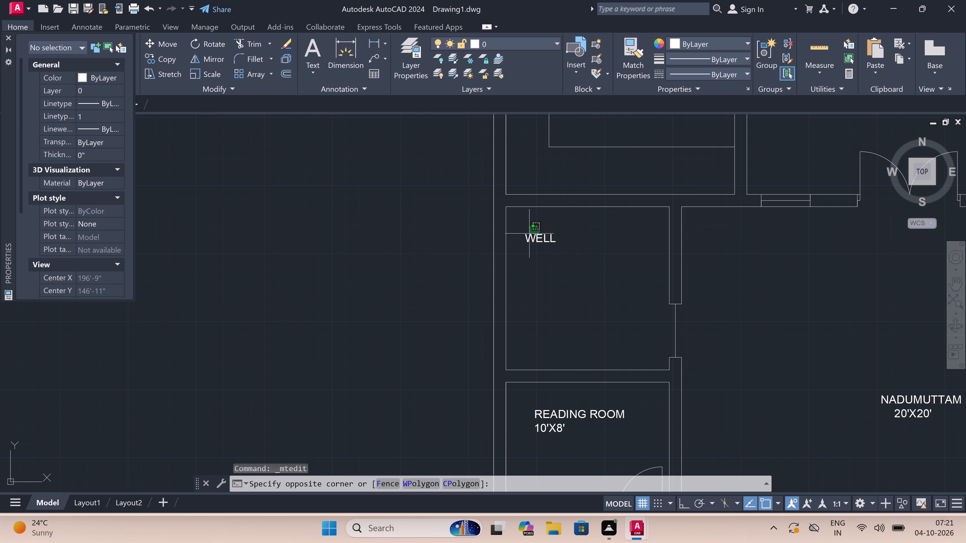
pyautogui.click(527, 237)
pyautogui.doubleClick(523, 233)
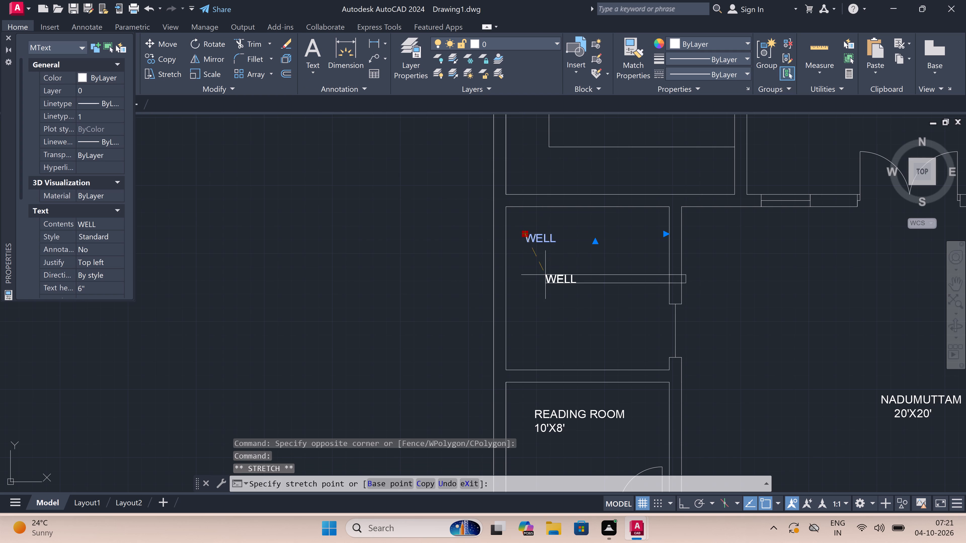
pyautogui.doubleClick(570, 286)
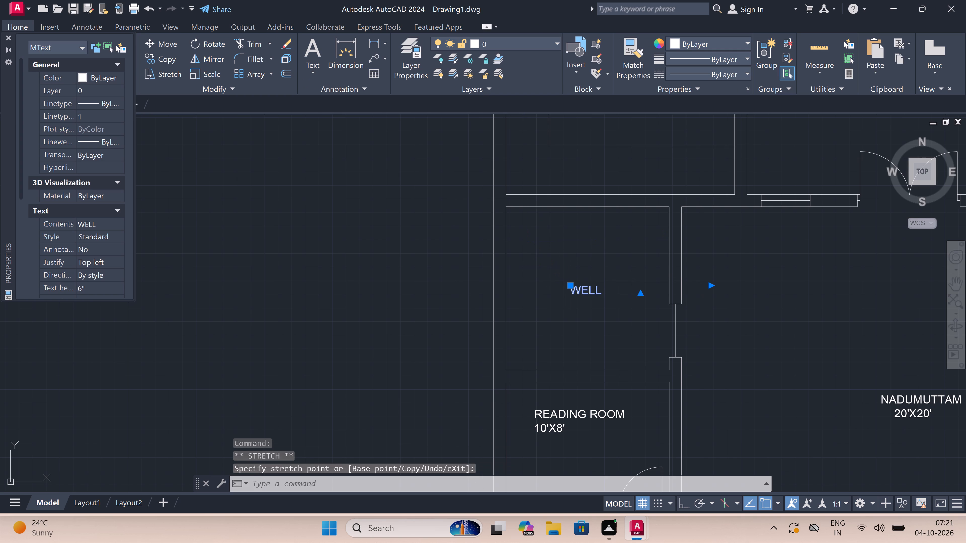
pyautogui.doubleClick(545, 281)
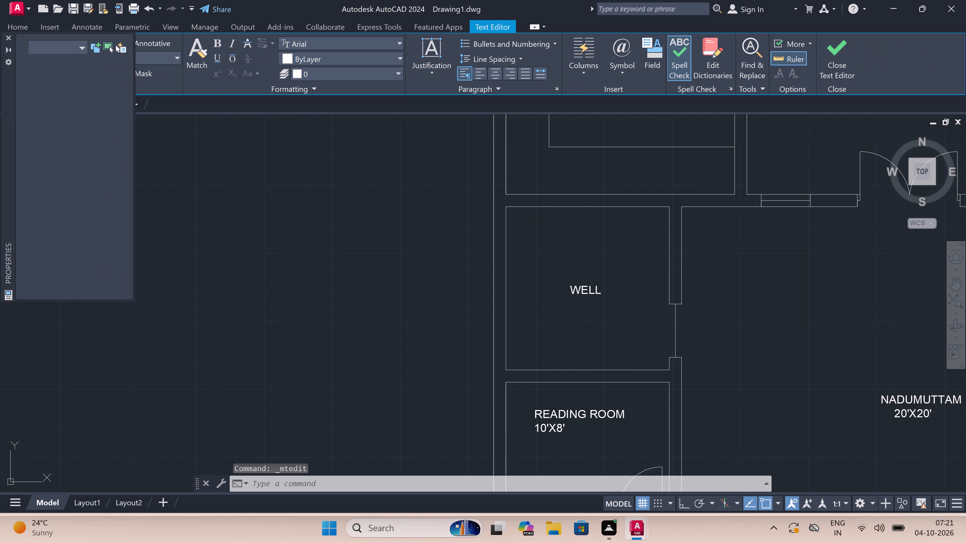
# Draw a small rectangle around the WELL label, leaving a margin on all sides of the text.
pyautogui.write('REC')
pyautogui.press('space')
pyautogui.click(558, 264)
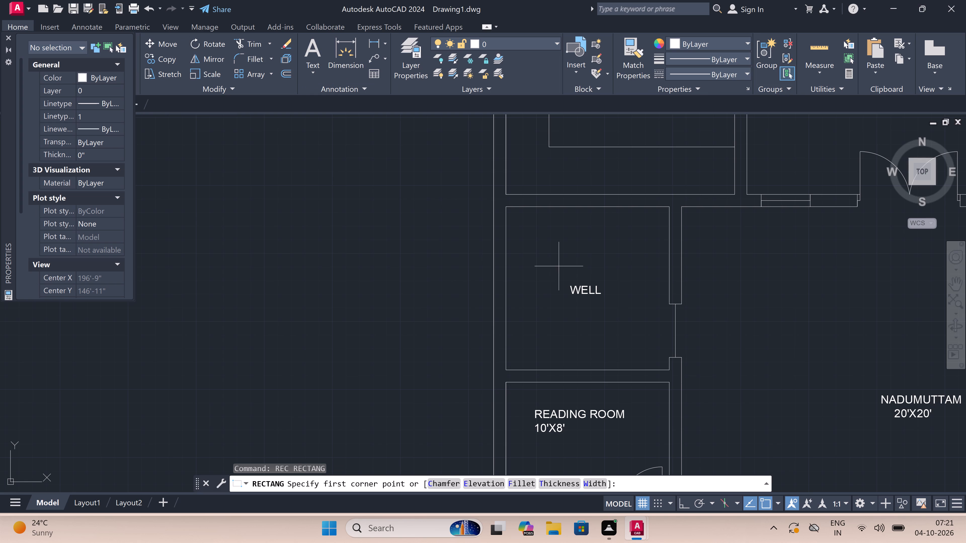
pyautogui.moveTo(558, 264); pyautogui.dragTo(560, 276)
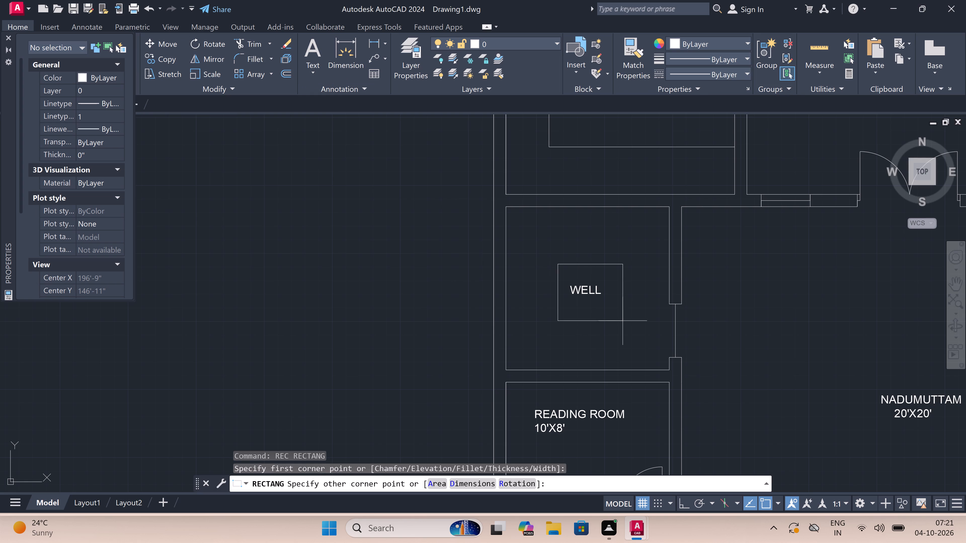
pyautogui.click(623, 320)
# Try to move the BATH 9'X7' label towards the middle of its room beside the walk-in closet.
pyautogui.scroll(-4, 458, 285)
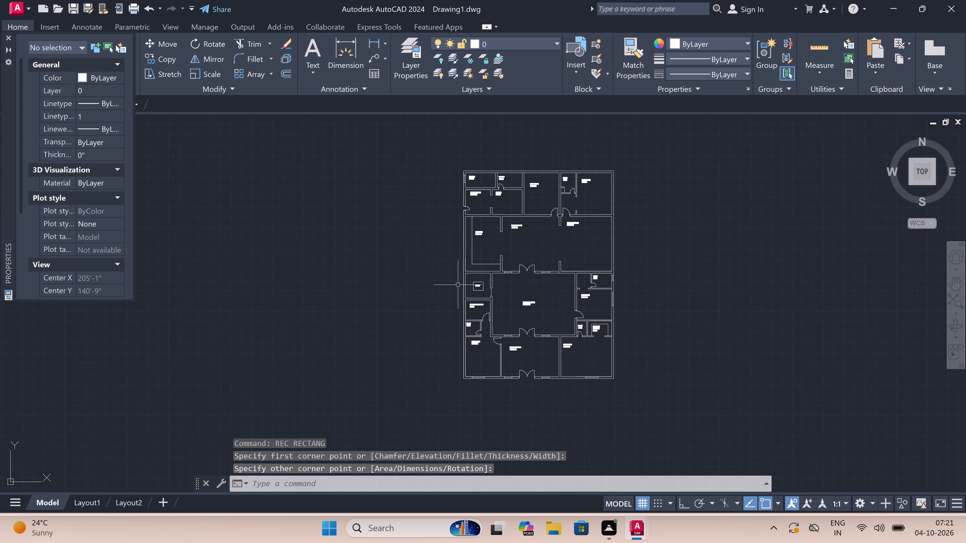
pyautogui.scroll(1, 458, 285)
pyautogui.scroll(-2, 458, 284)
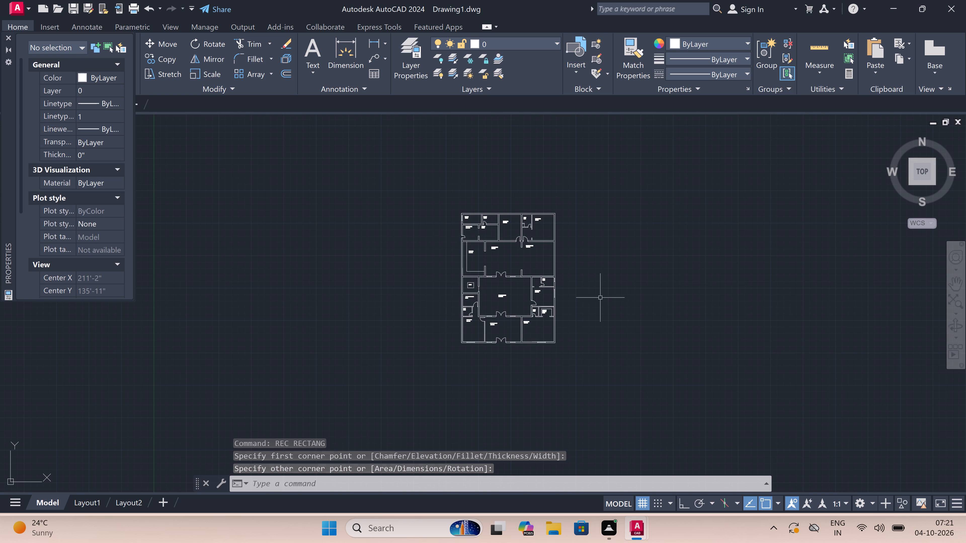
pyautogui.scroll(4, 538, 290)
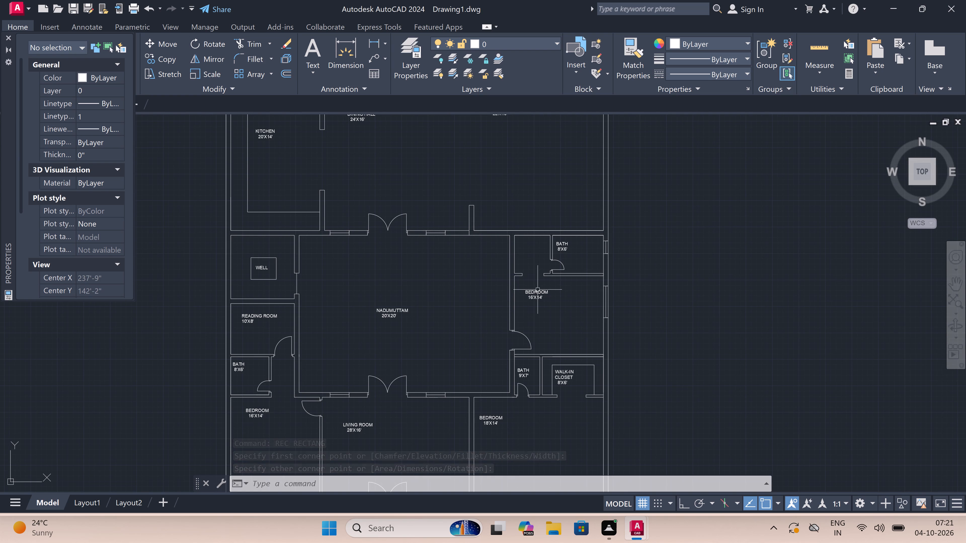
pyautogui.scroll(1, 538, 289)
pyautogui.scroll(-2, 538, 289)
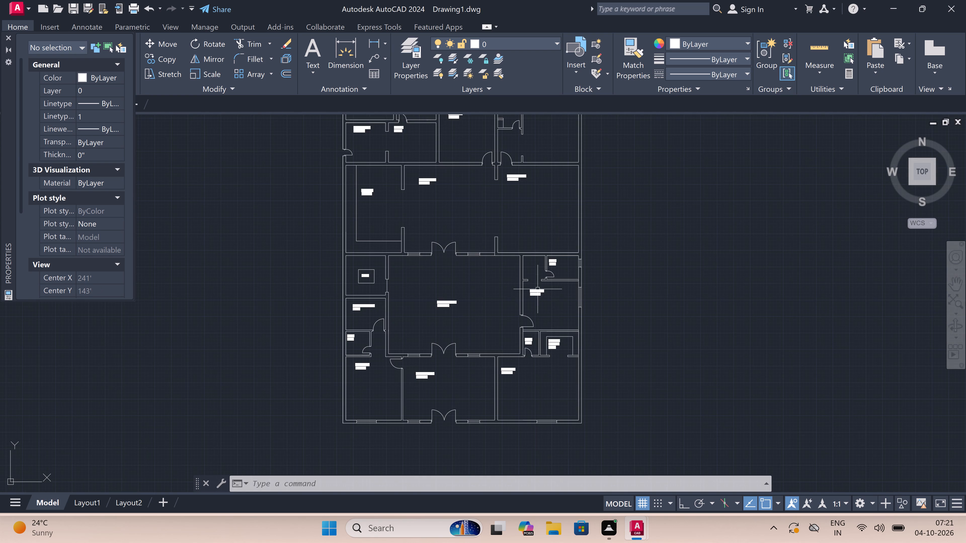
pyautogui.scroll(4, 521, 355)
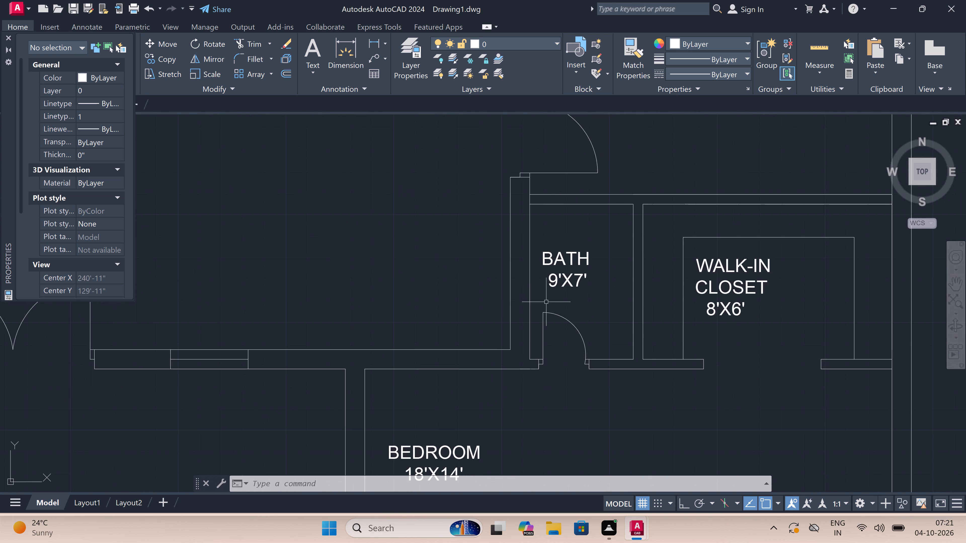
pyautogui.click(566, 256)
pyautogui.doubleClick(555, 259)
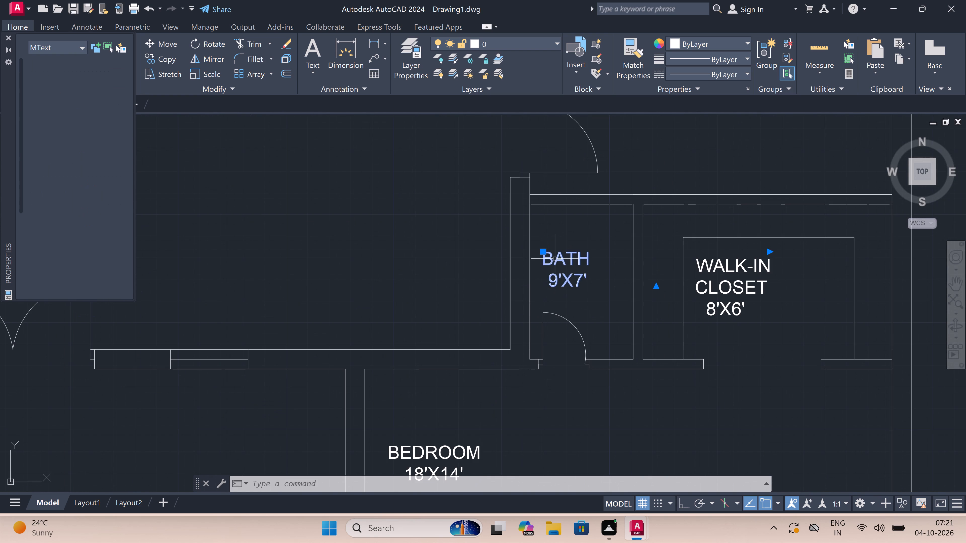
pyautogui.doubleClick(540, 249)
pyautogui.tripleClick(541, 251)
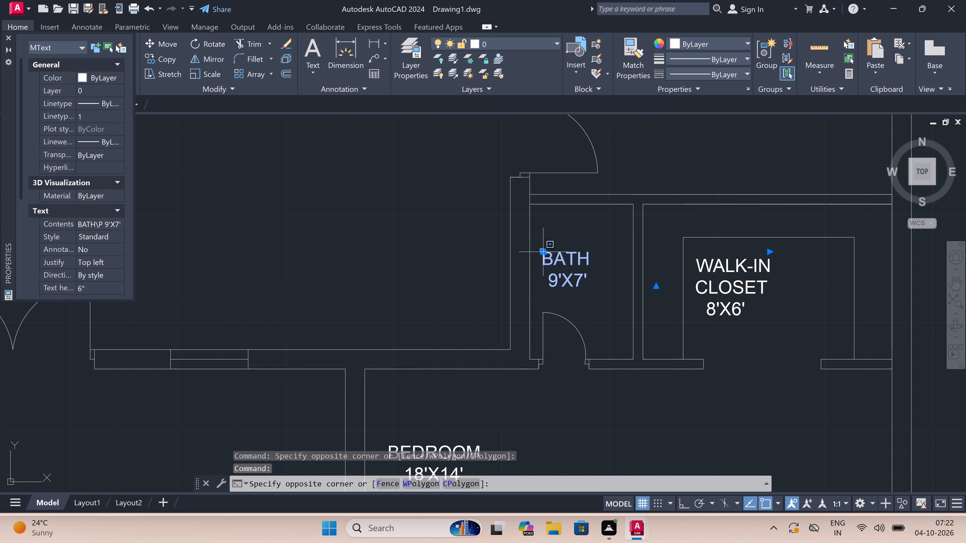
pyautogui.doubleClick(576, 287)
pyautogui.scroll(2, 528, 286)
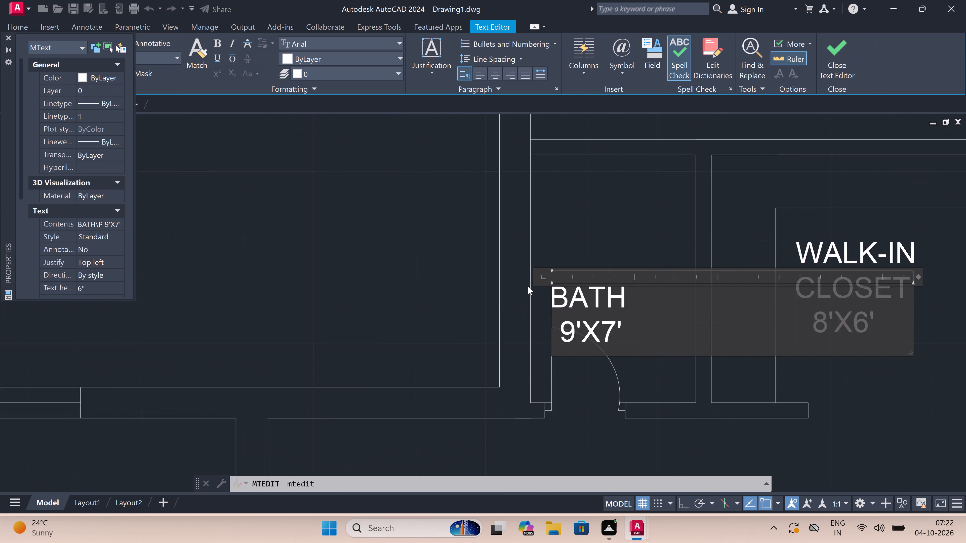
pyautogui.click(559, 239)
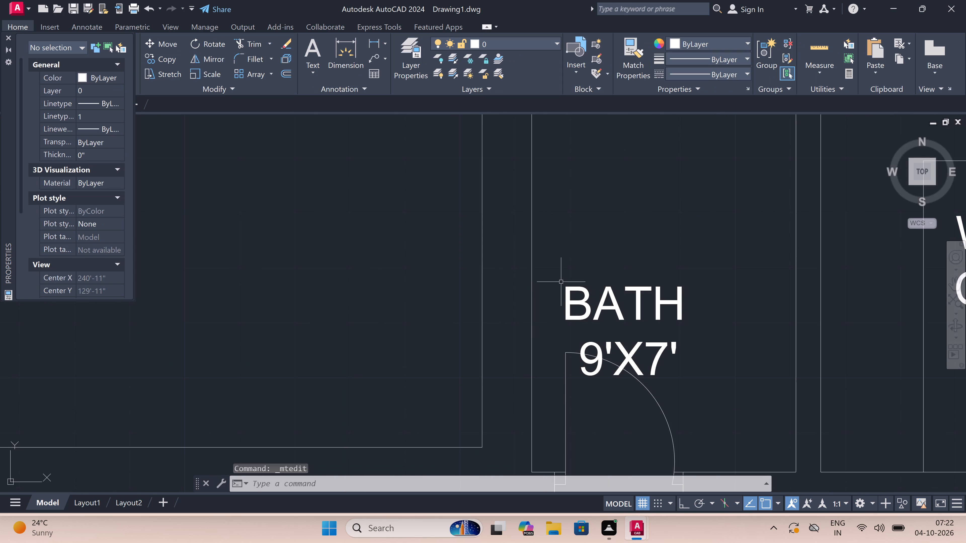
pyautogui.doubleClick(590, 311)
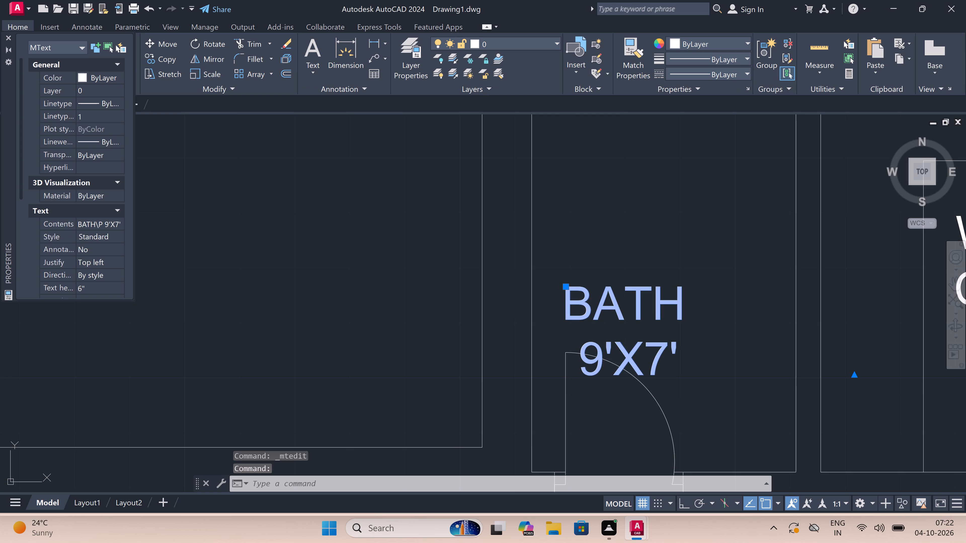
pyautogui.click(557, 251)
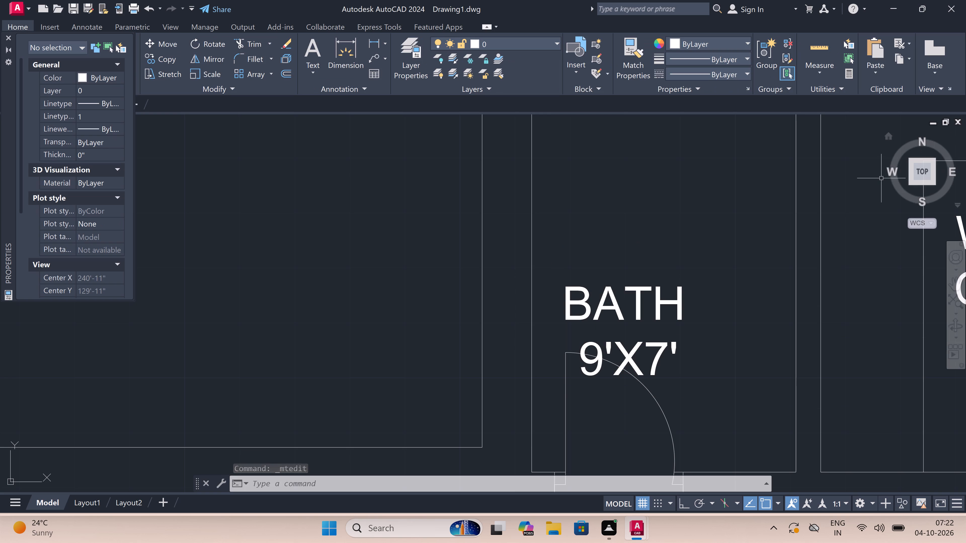
# Move the BATH 9'X7' label to the east side of its room, clear of the door swing.
pyautogui.moveTo(965, 90); pyautogui.dragTo(936, 111)
pyautogui.scroll(8, 772, 339)
pyautogui.hscroll(6, 772, 339)
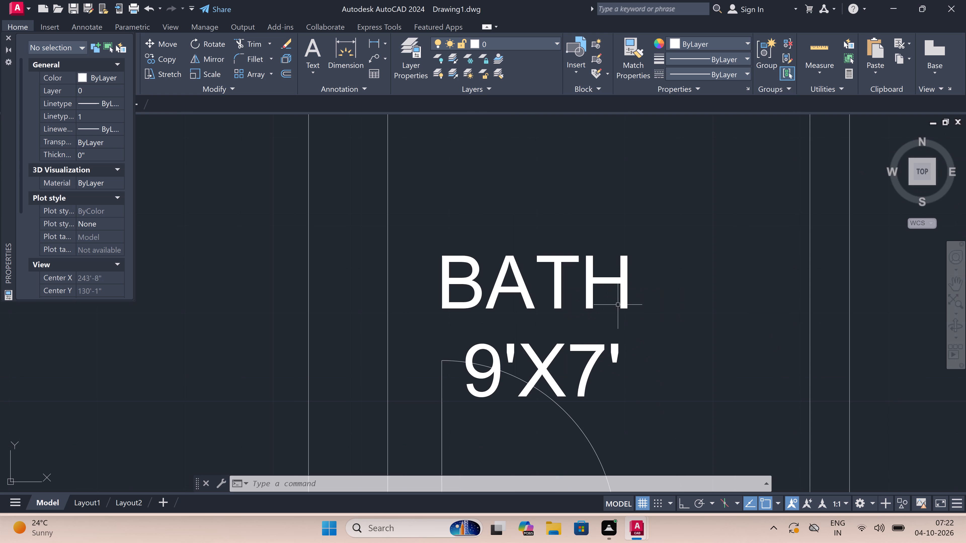
pyautogui.doubleClick(571, 259)
pyautogui.click(471, 279)
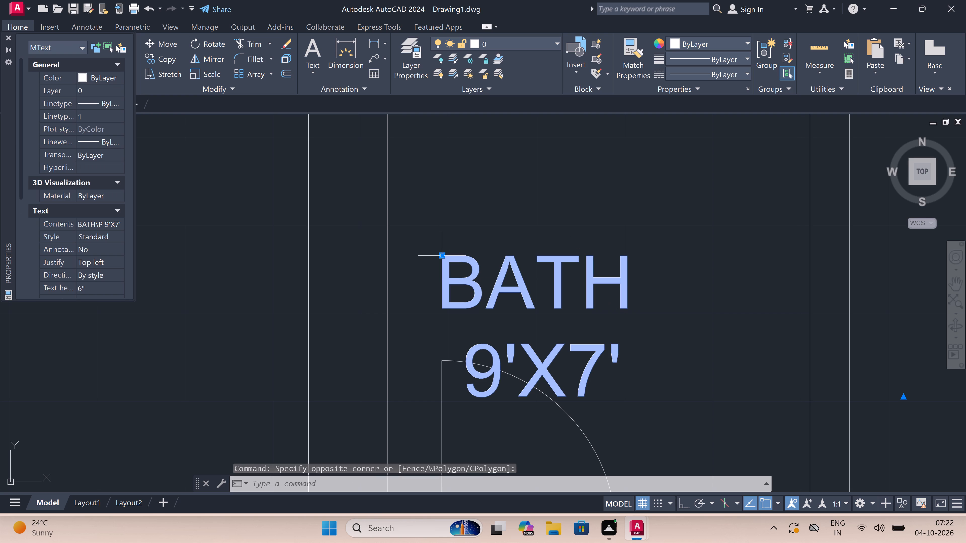
pyautogui.doubleClick(441, 254)
pyautogui.scroll(-2, 459, 233)
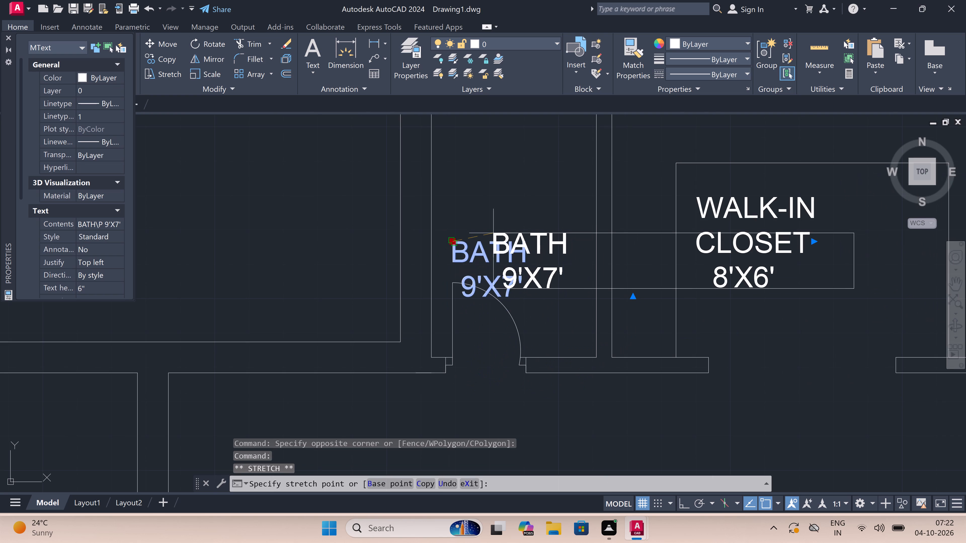
pyautogui.click(500, 233)
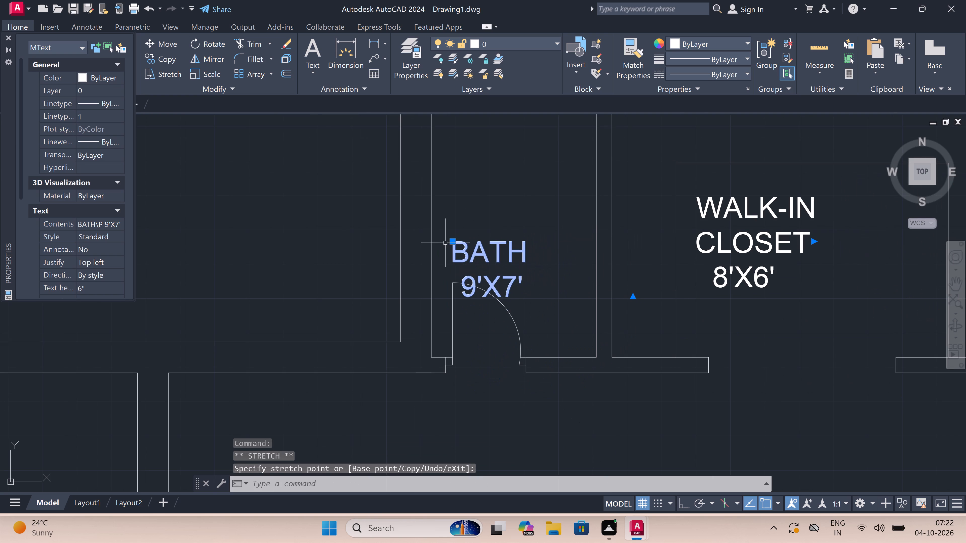
pyautogui.doubleClick(455, 240)
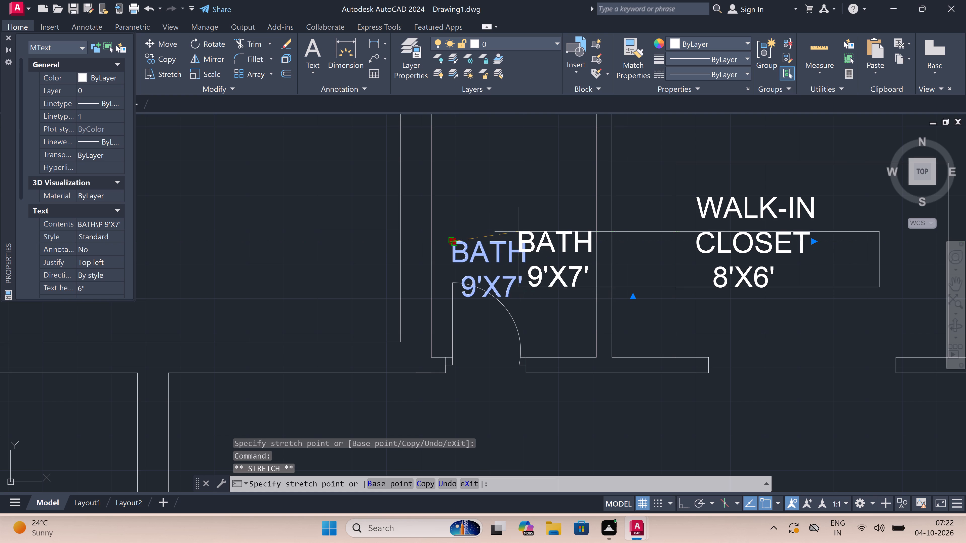
pyautogui.doubleClick(519, 232)
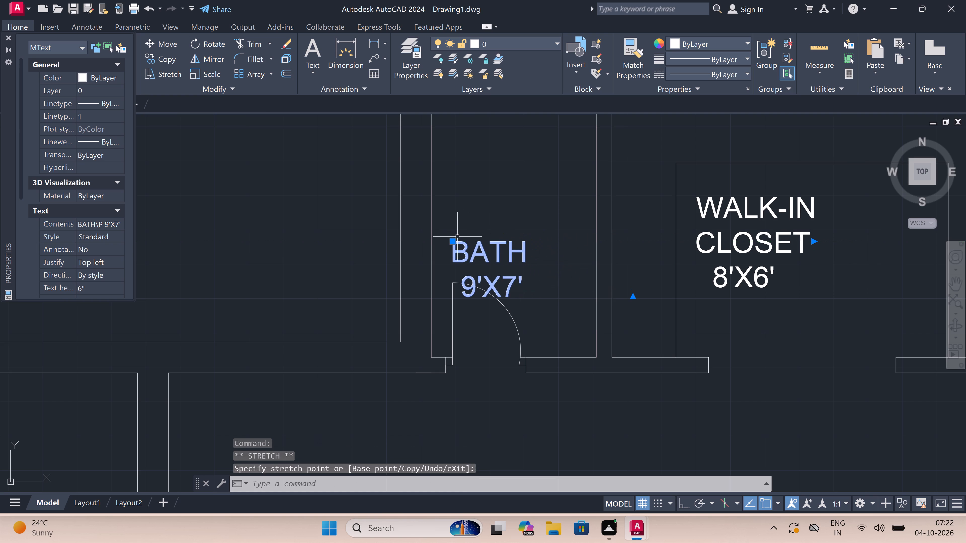
pyautogui.doubleClick(453, 242)
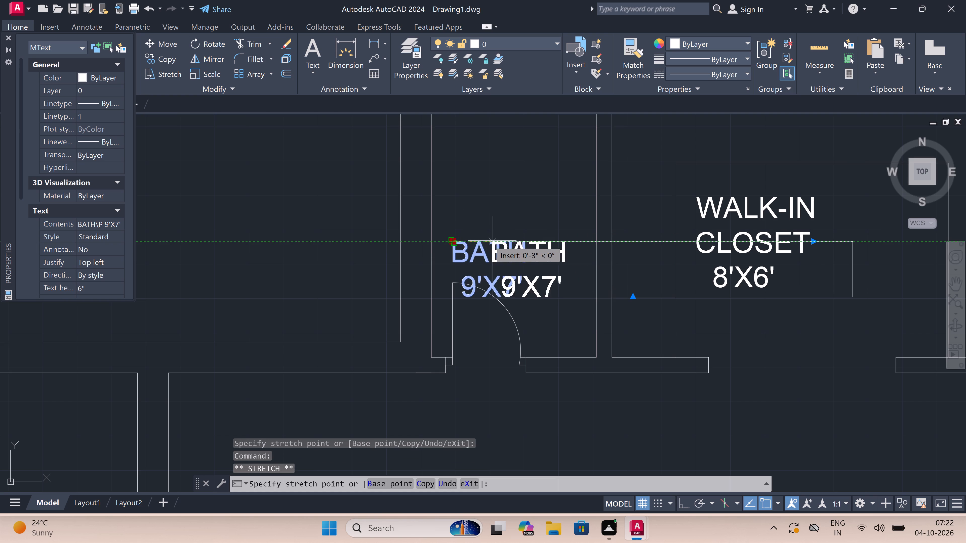
pyautogui.scroll(4, 513, 237)
pyautogui.click(530, 227)
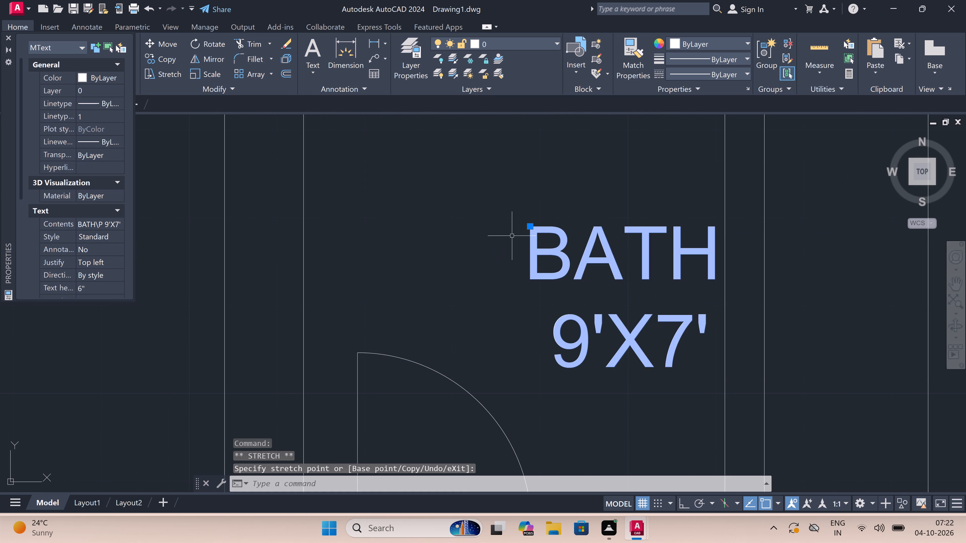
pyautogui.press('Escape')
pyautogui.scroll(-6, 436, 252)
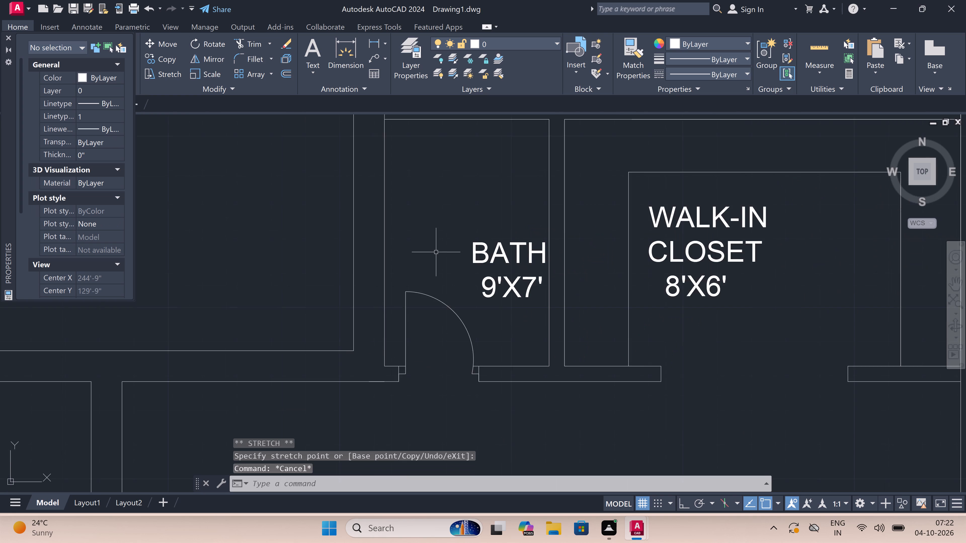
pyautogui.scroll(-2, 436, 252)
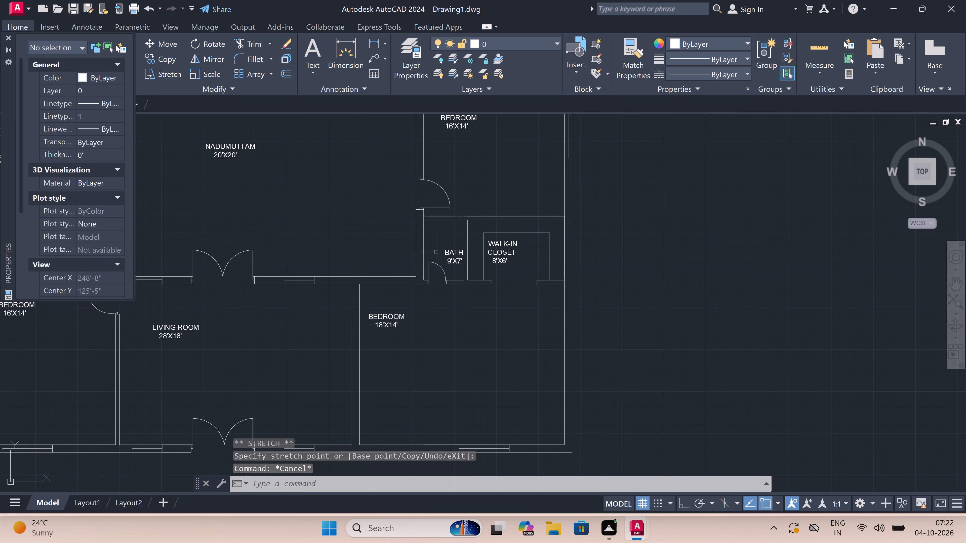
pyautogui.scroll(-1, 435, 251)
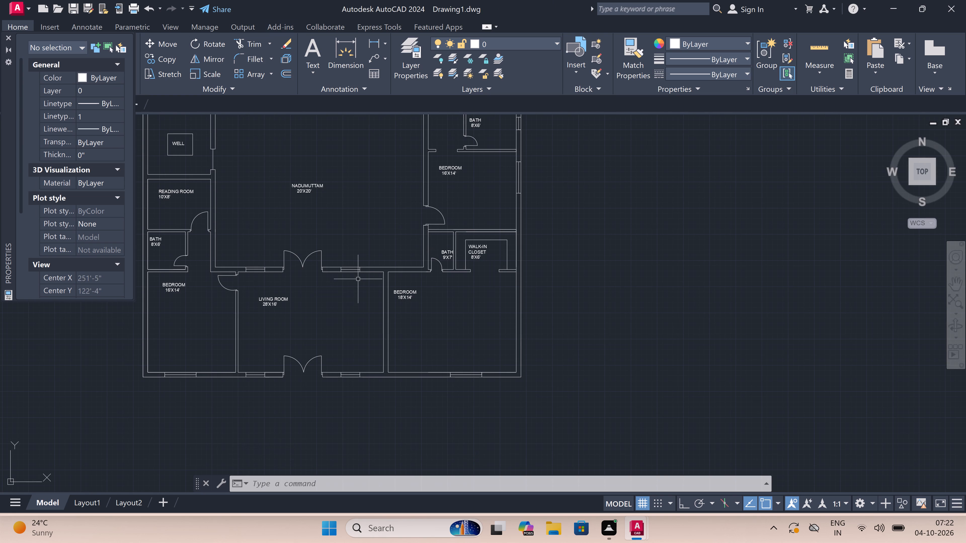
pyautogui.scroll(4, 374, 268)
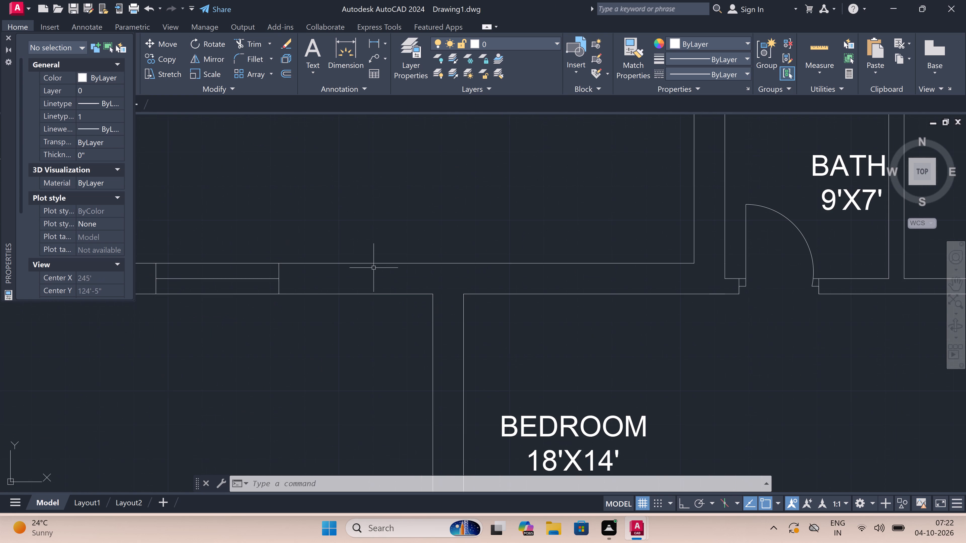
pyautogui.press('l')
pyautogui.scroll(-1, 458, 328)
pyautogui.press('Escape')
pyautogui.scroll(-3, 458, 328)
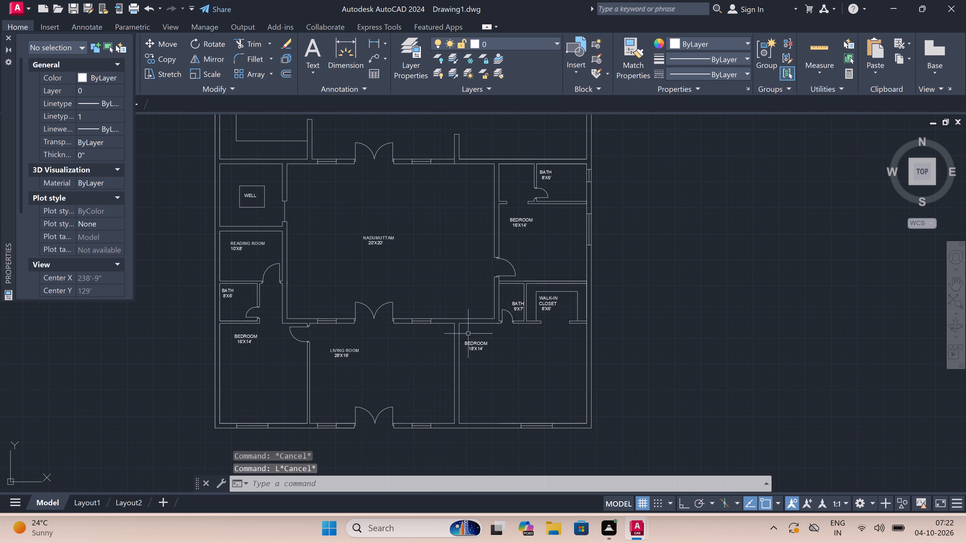
# Move the BEDROOM 18'X14' label to the east side of its room, south of the walk-in closet opening.
pyautogui.doubleClick(485, 345)
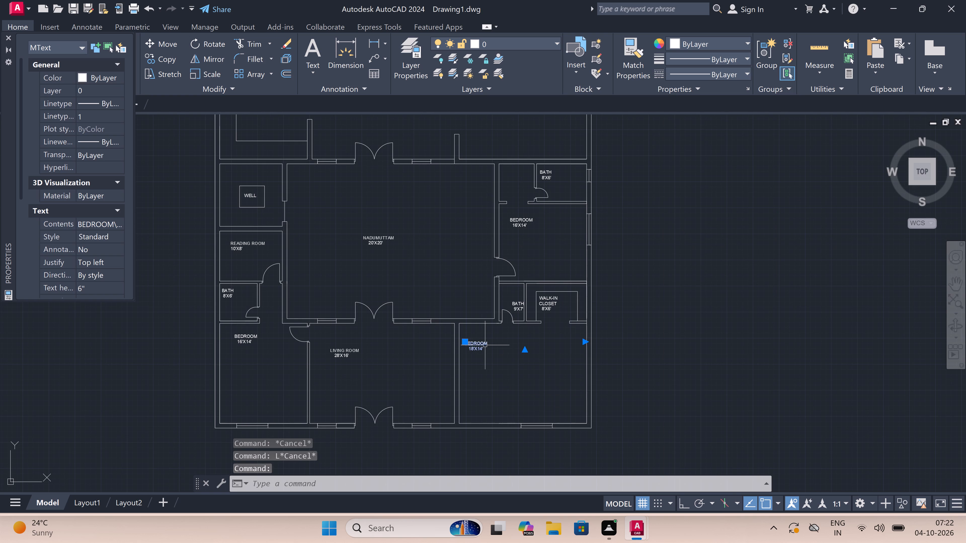
pyautogui.doubleClick(485, 366)
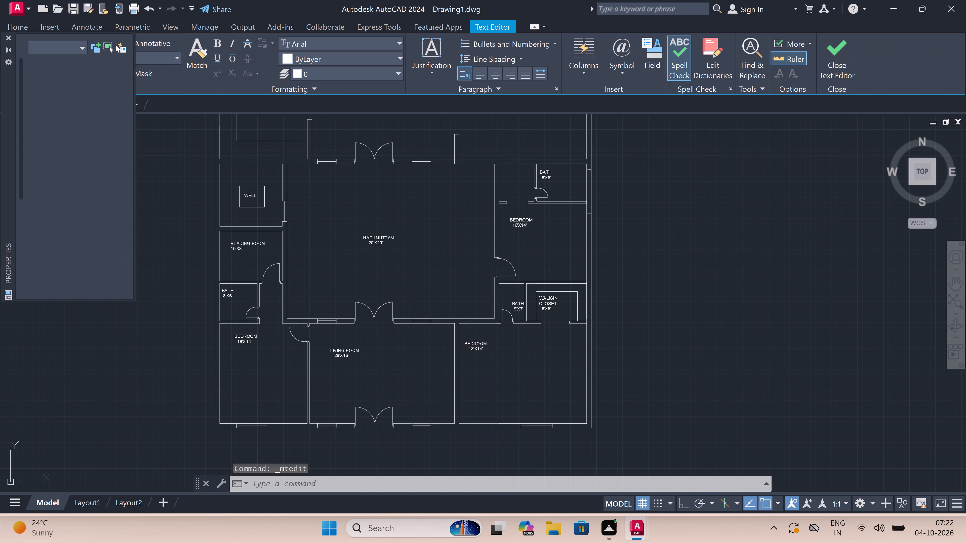
pyautogui.doubleClick(476, 341)
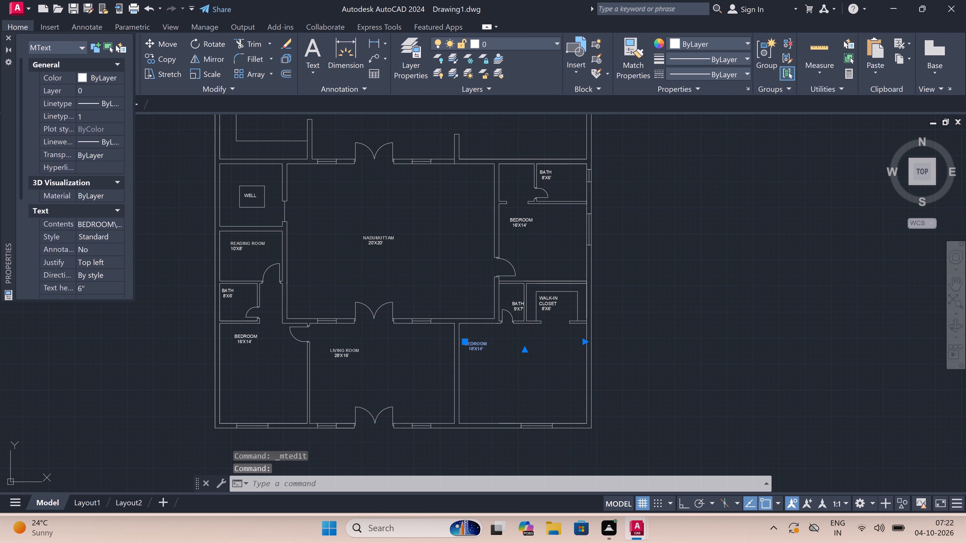
pyautogui.doubleClick(467, 355)
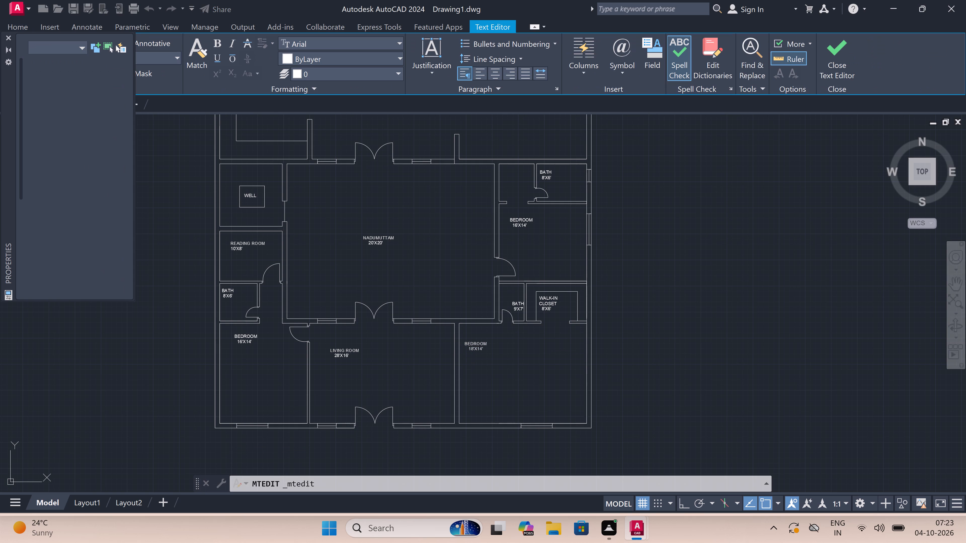
pyautogui.scroll(5, 466, 351)
pyautogui.click(468, 336)
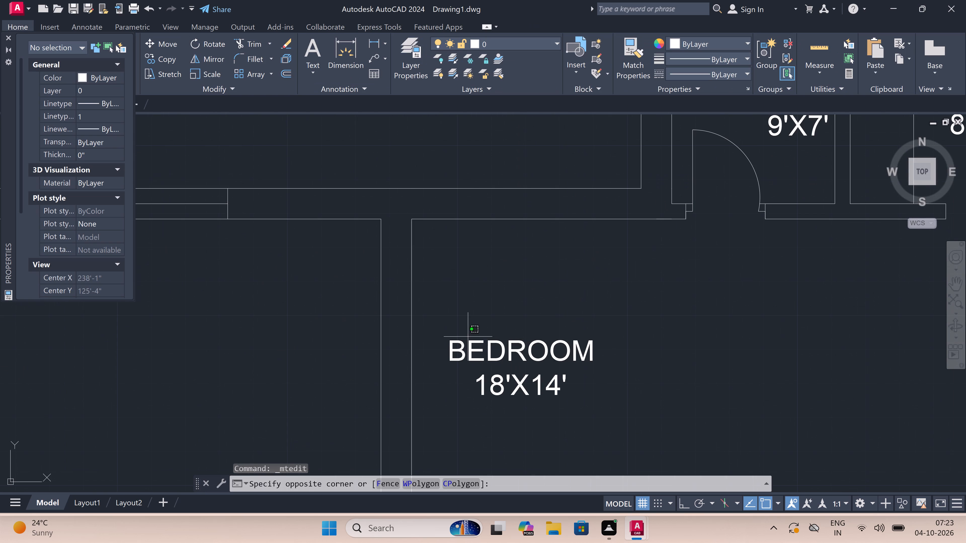
pyautogui.click(456, 353)
pyautogui.doubleClick(450, 342)
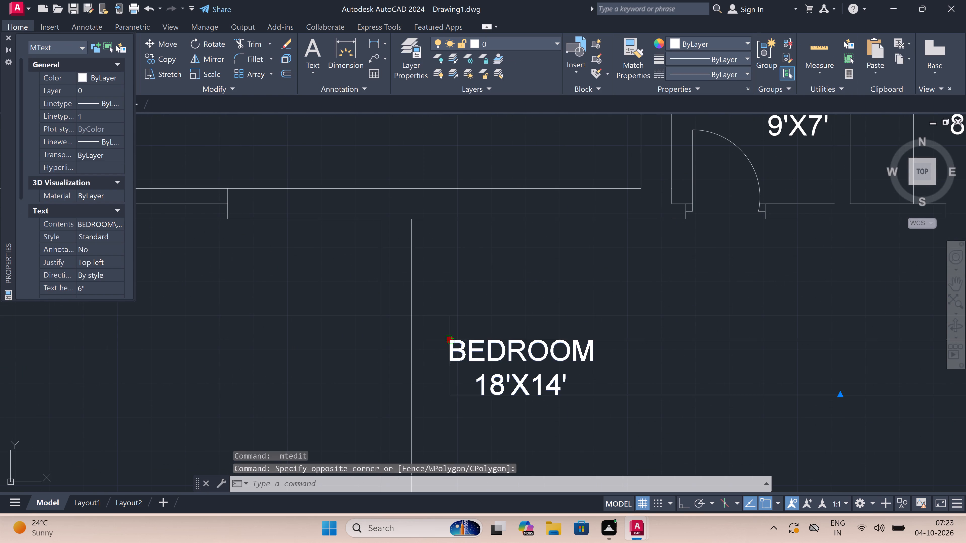
pyautogui.scroll(-3, 470, 329)
pyautogui.scroll(3, 598, 333)
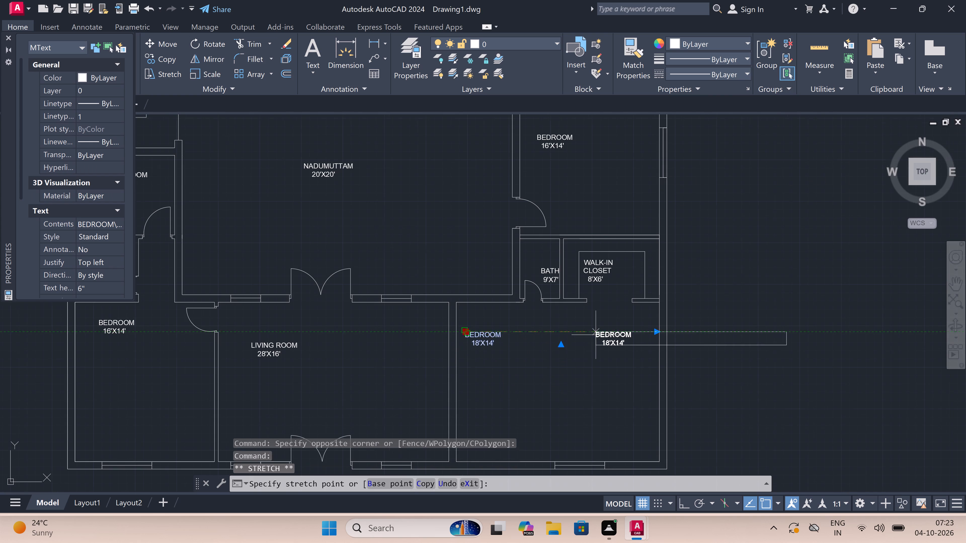
pyautogui.click(632, 300)
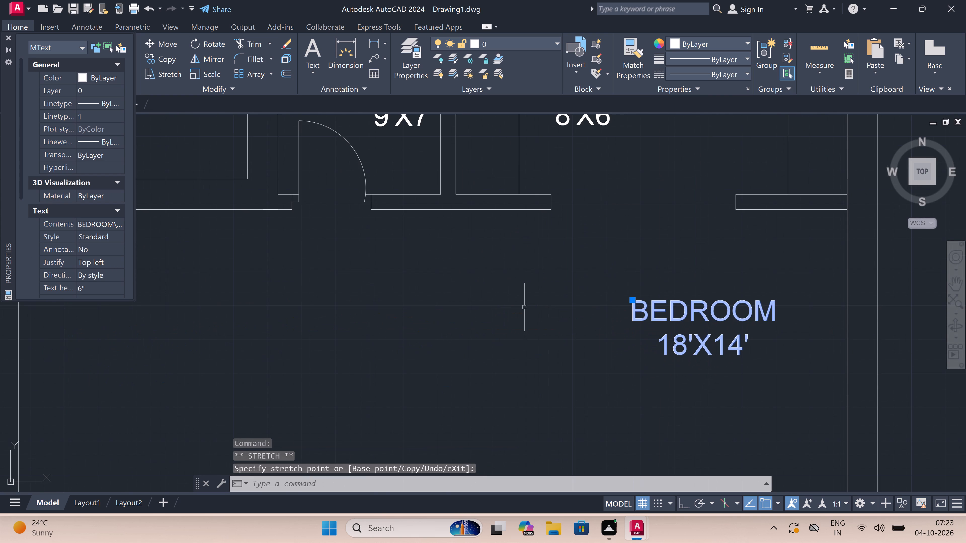
pyautogui.press('Escape')
# Draw a door jamb across the north end of the living room–bedroom wall, with a 2" southward stop from its midpoint and a 3' leaf east.
pyautogui.scroll(-5, 496, 304)
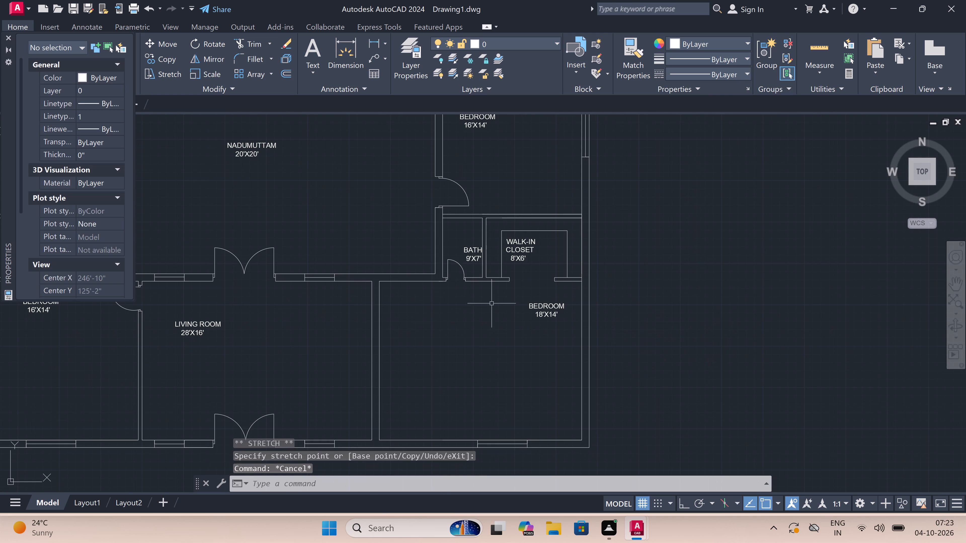
pyautogui.scroll(4, 372, 282)
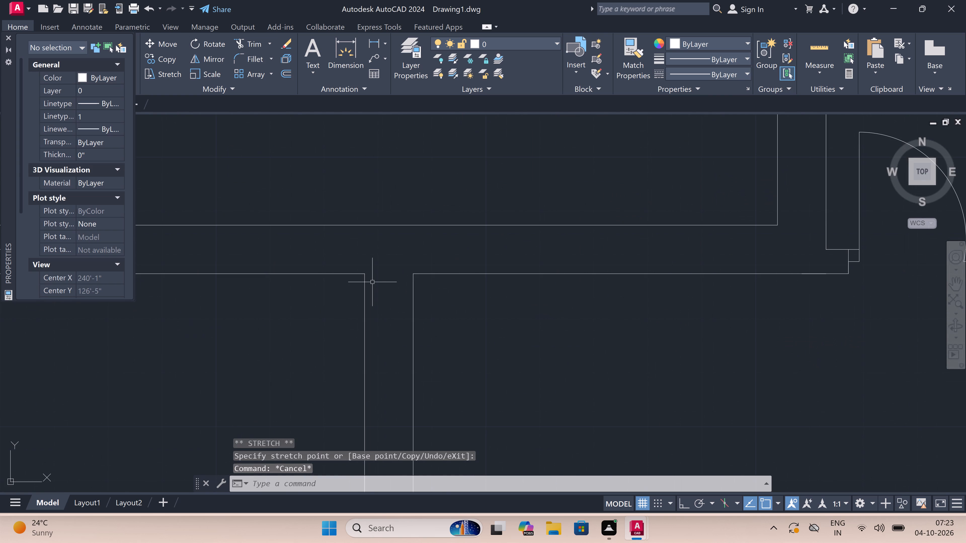
pyautogui.press('l')
pyautogui.press('space')
pyautogui.moveTo(364, 306); pyautogui.dragTo(364, 307)
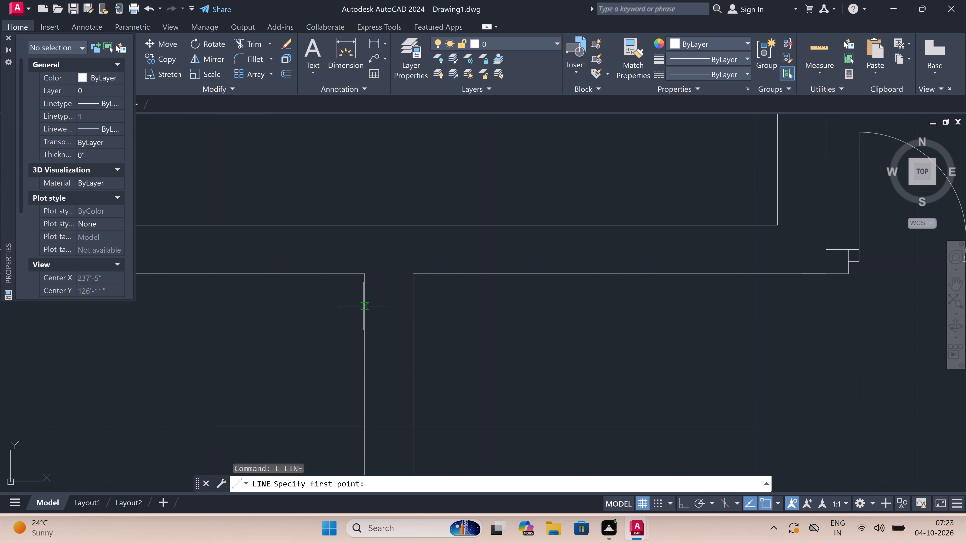
pyautogui.moveTo(364, 307); pyautogui.dragTo(366, 309)
pyautogui.press('F8')
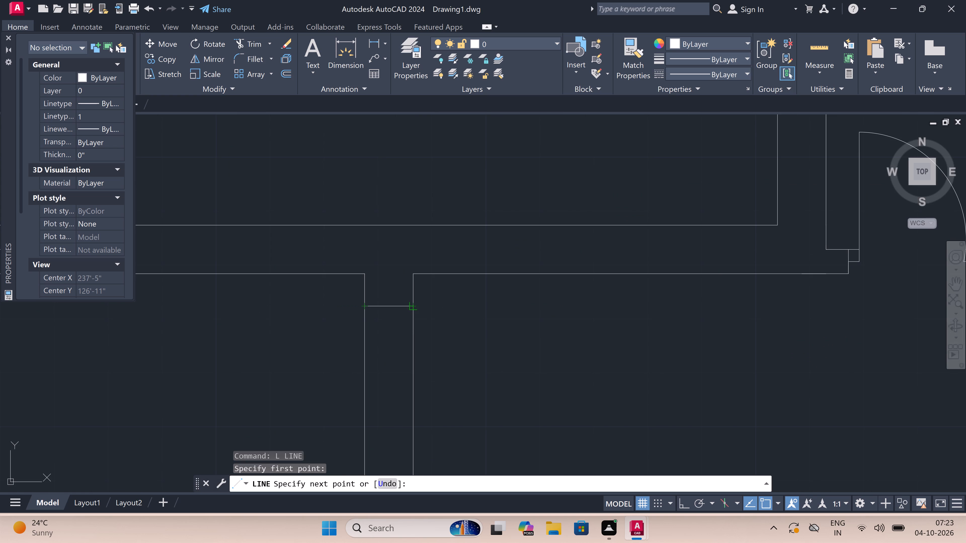
pyautogui.click(413, 304)
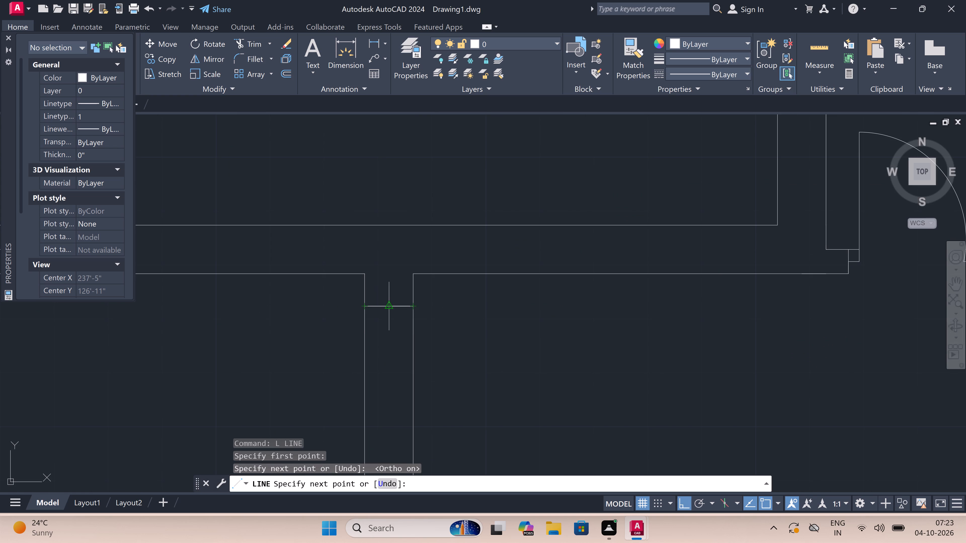
pyautogui.doubleClick(388, 308)
pyautogui.write('2"')
pyautogui.press('space')
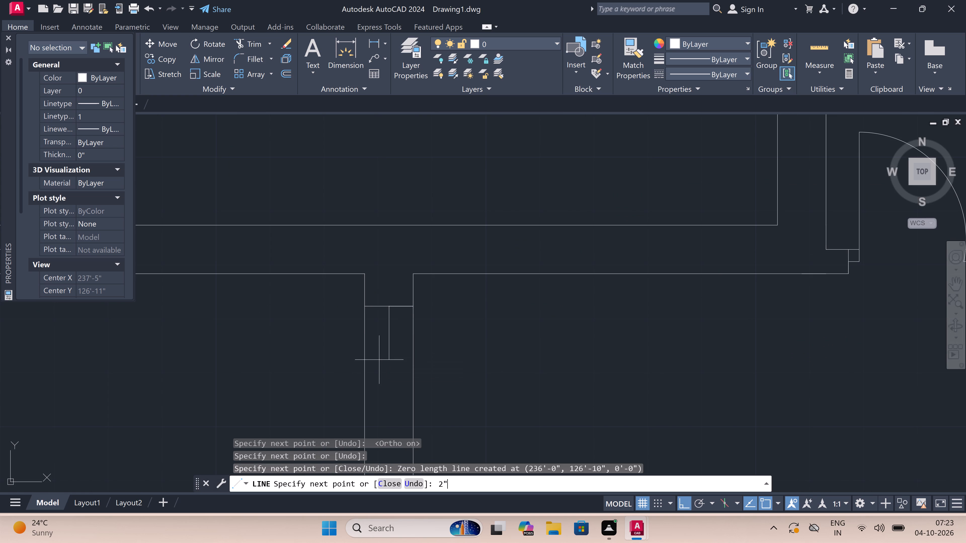
pyautogui.write("3'")
pyautogui.press('space')
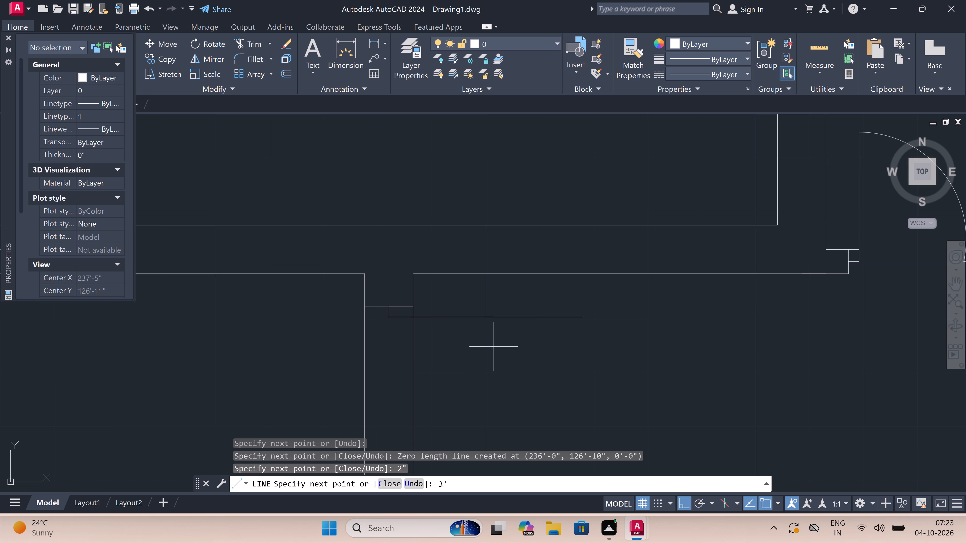
pyautogui.press('Escape')
# Draw the opposite door jamb across the same wall farther south, with a 2" stop running north from its midpoint.
pyautogui.scroll(-4, 468, 305)
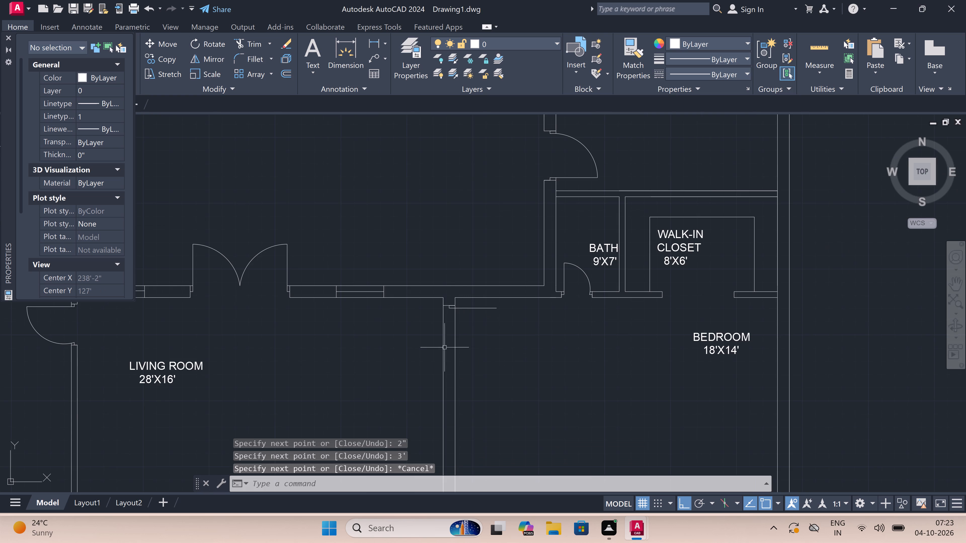
pyautogui.scroll(1, 445, 347)
pyautogui.press('space')
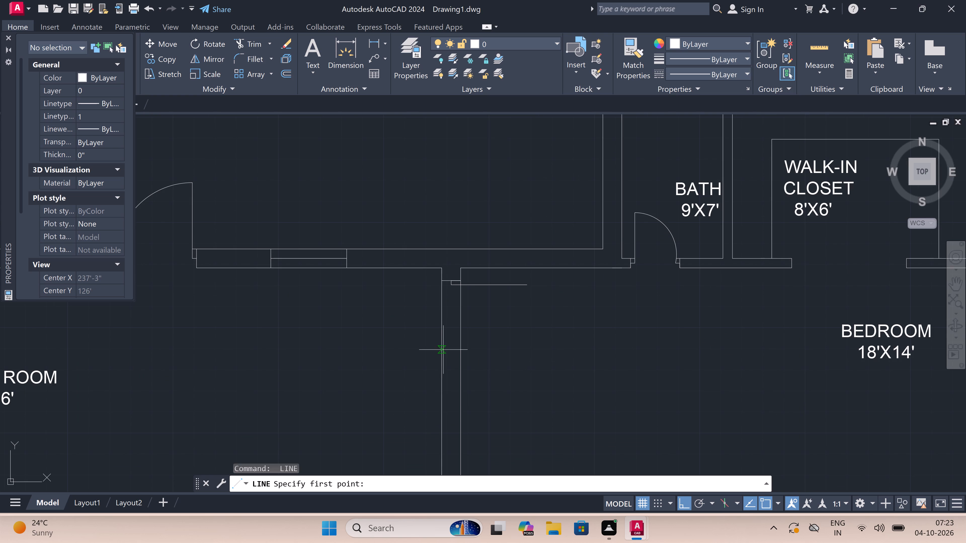
pyautogui.click(443, 347)
pyautogui.click(466, 347)
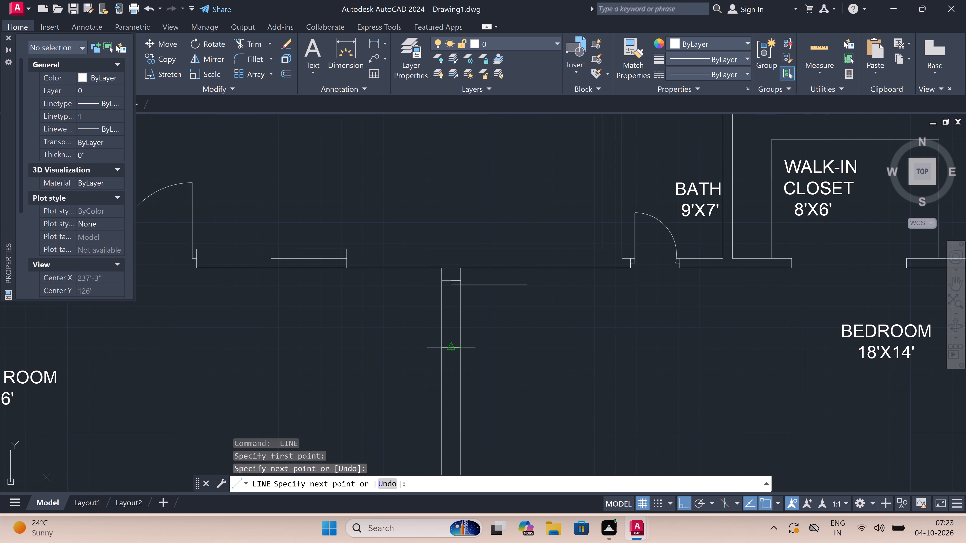
pyautogui.doubleClick(452, 348)
pyautogui.press('2')
pyautogui.write('"')
pyautogui.press('space')
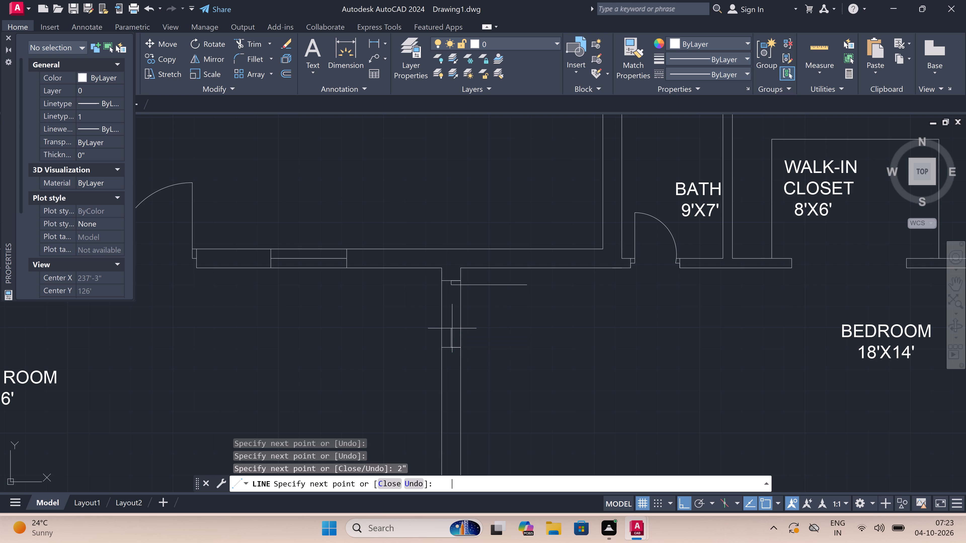
pyautogui.press('Escape')
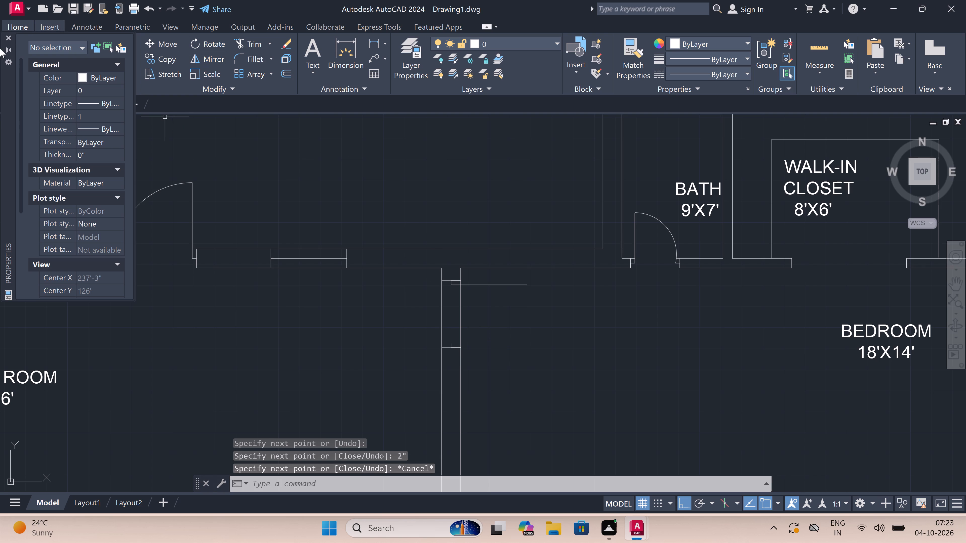
# Draw the door swing as a start-end-direction arc from the leaf's east end to the south jamb's stop, curving into the bedroom.
pyautogui.click(8, 34)
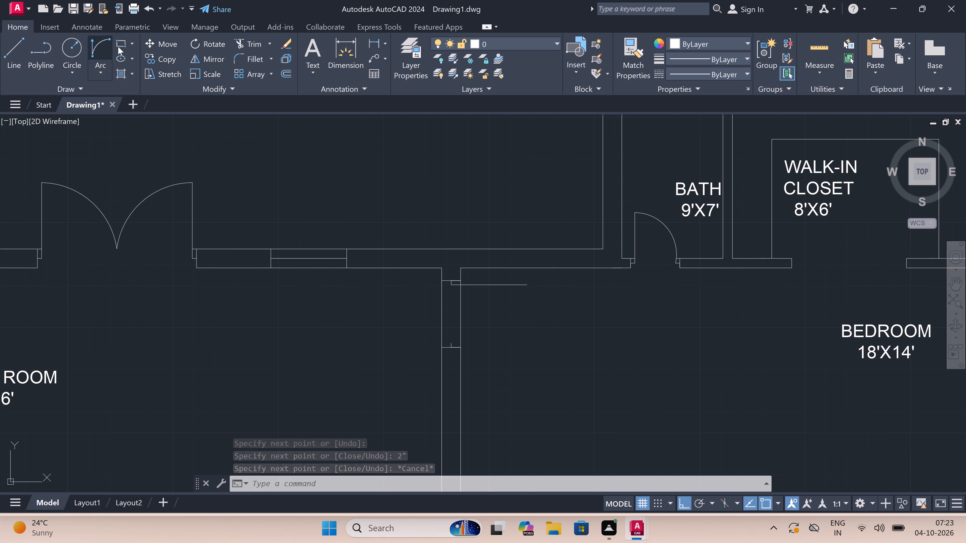
pyautogui.doubleClick(94, 46)
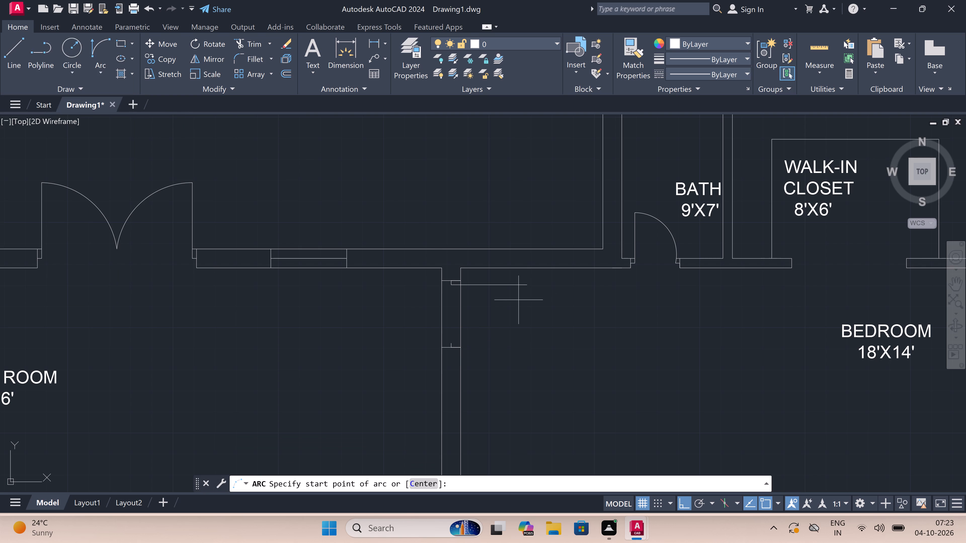
pyautogui.doubleClick(529, 284)
pyautogui.click(453, 341)
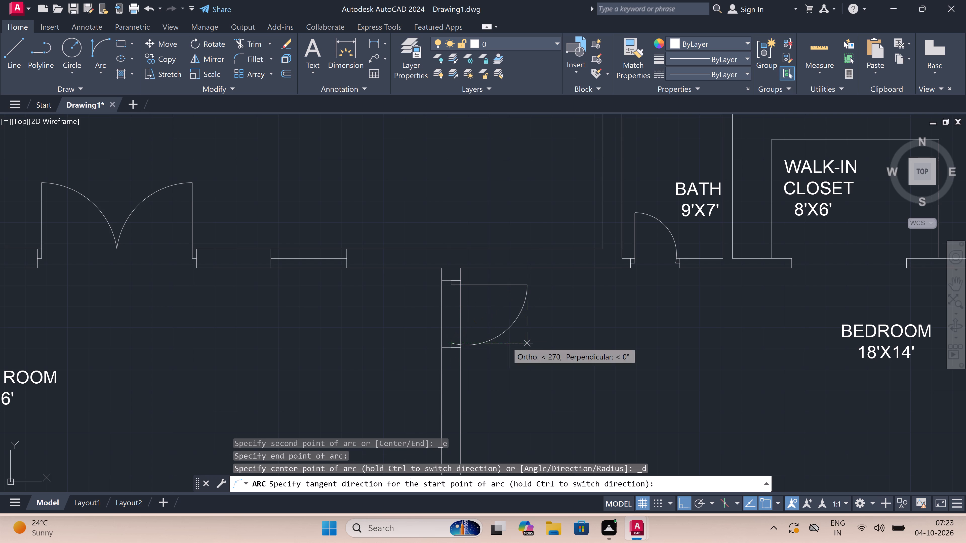
pyautogui.tripleClick(510, 344)
# Trim both wall lines between the two jambs to open the doorway from the living room to the 18'X14' bedroom.
pyautogui.press('t')
pyautogui.press('r')
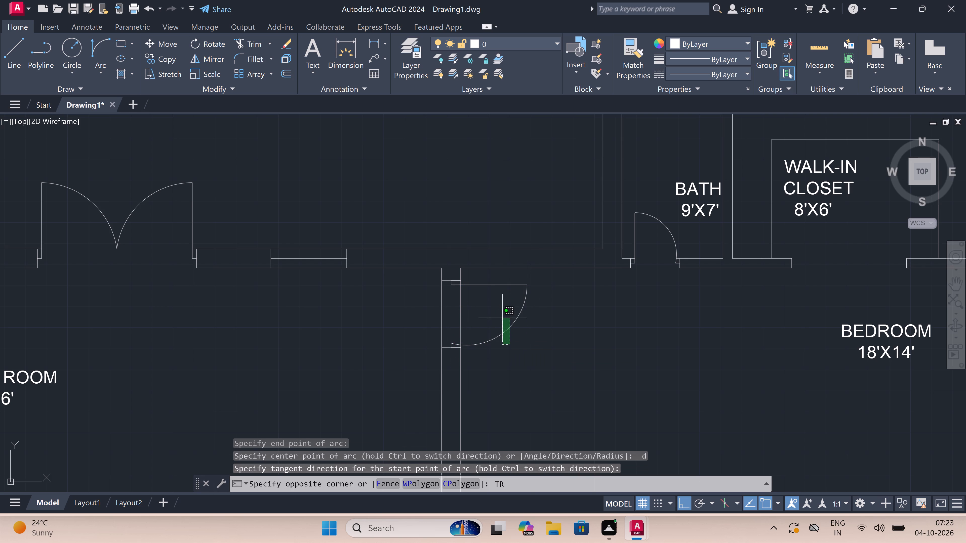
pyautogui.press('space')
pyautogui.click(491, 302)
pyautogui.moveTo(491, 302); pyautogui.dragTo(487, 303)
pyautogui.doubleClick(388, 310)
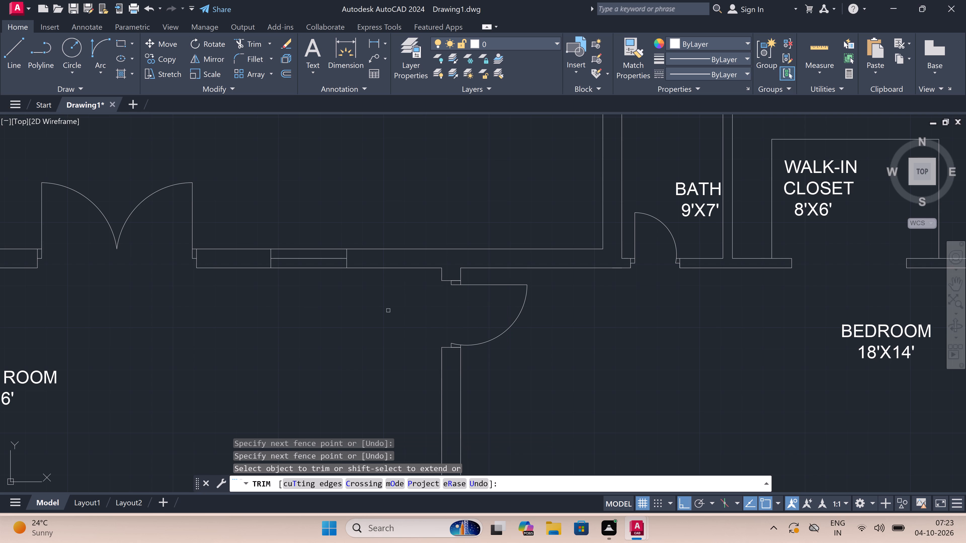
pyautogui.press('Escape')
pyautogui.scroll(-3, 470, 281)
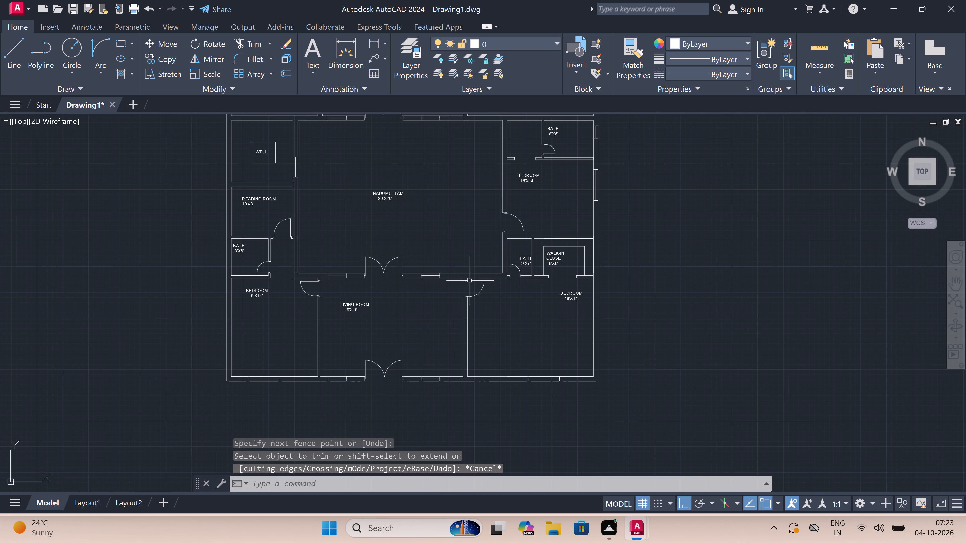
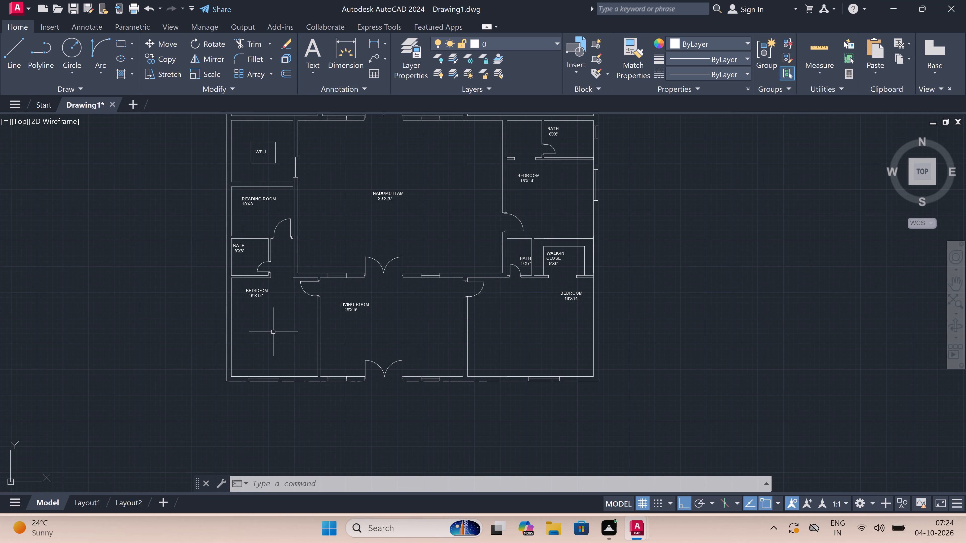
# Look over the southern half of the floor plan, checking its rooms, doors, windows and labels.
pyautogui.scroll(-2, 386, 274)
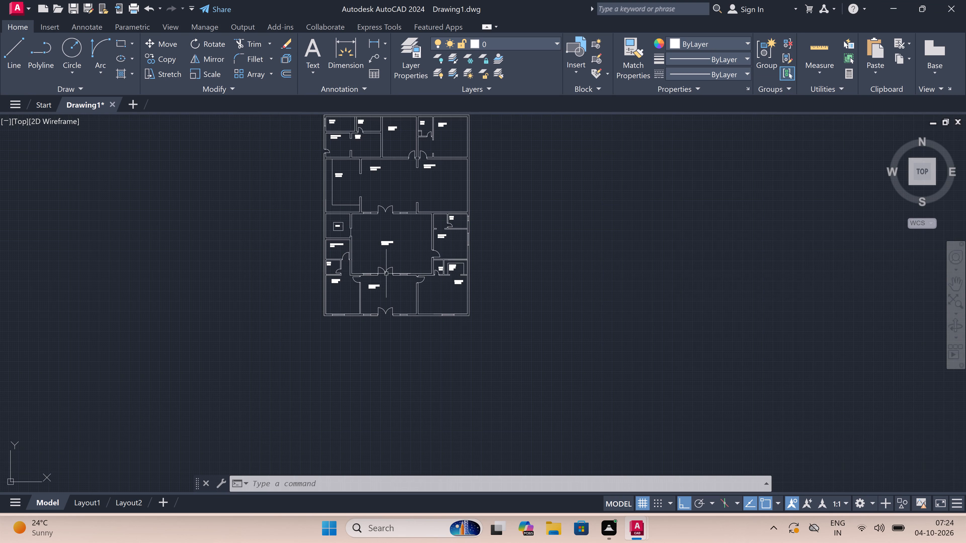
pyautogui.scroll(2, 387, 274)
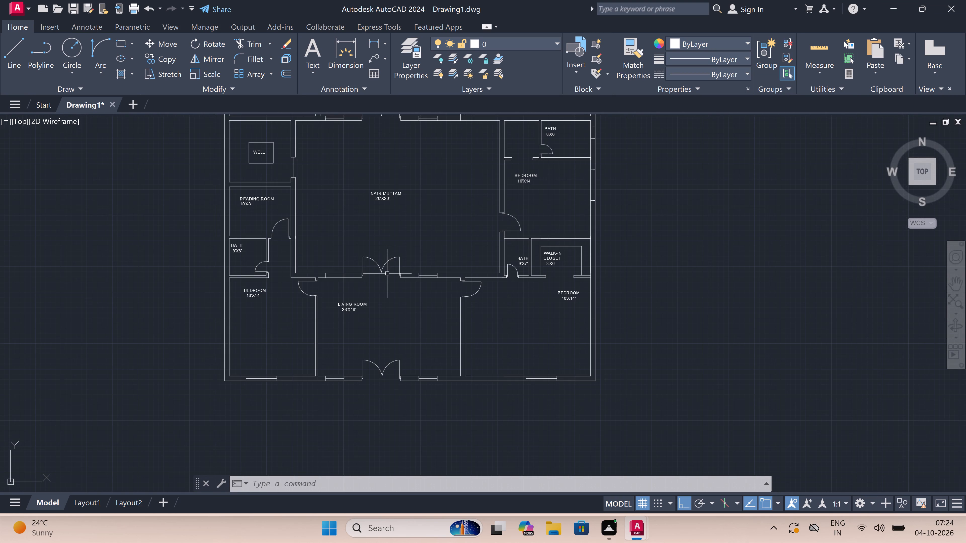
pyautogui.scroll(-1, 387, 274)
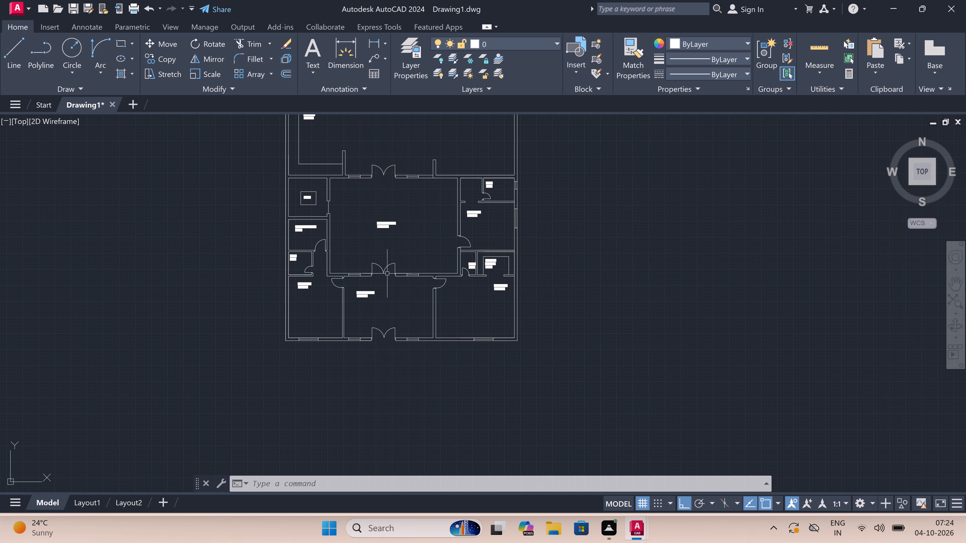
pyautogui.scroll(1, 387, 274)
pyautogui.scroll(-1, 387, 274)
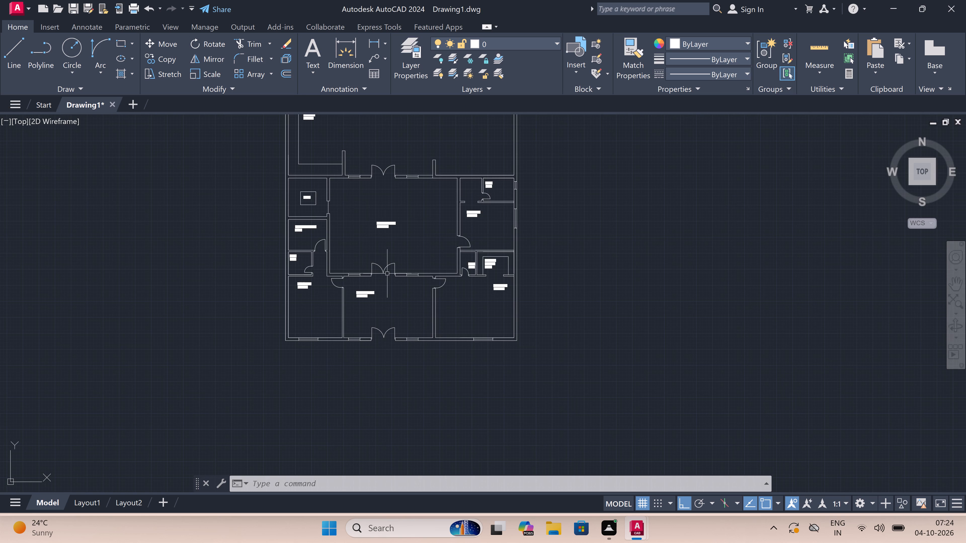
pyautogui.scroll(1, 387, 274)
pyautogui.scroll(-1, 388, 274)
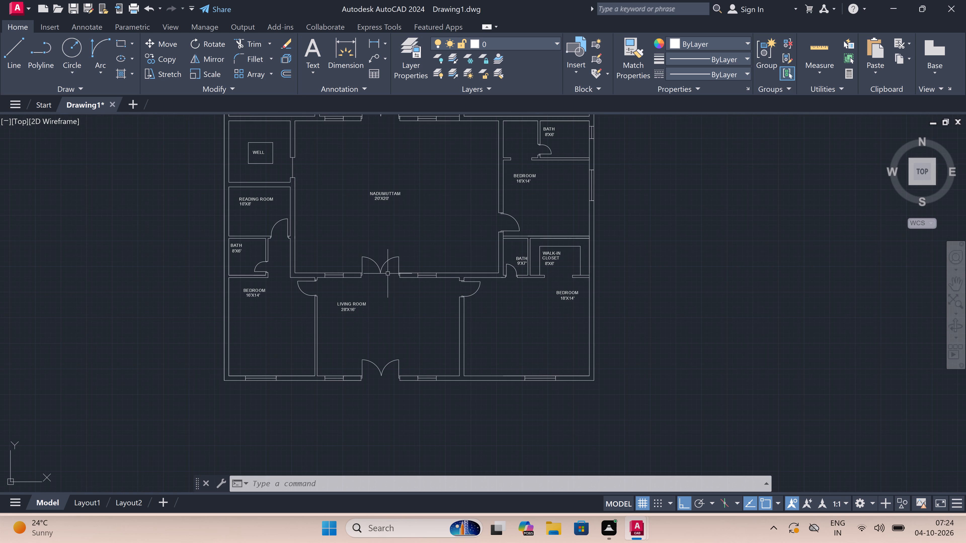
pyautogui.scroll(3, 477, 179)
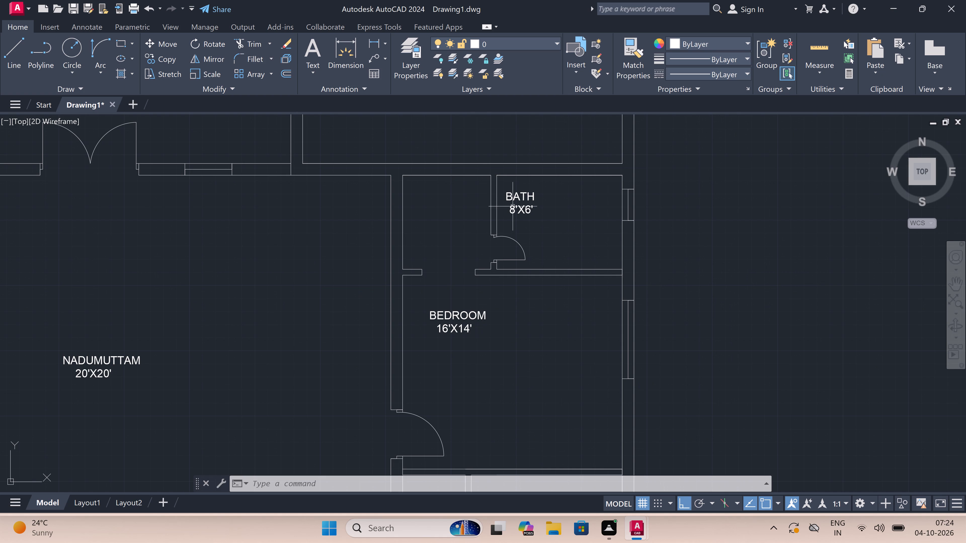
pyautogui.scroll(-4, 513, 206)
pyautogui.scroll(2, 474, 218)
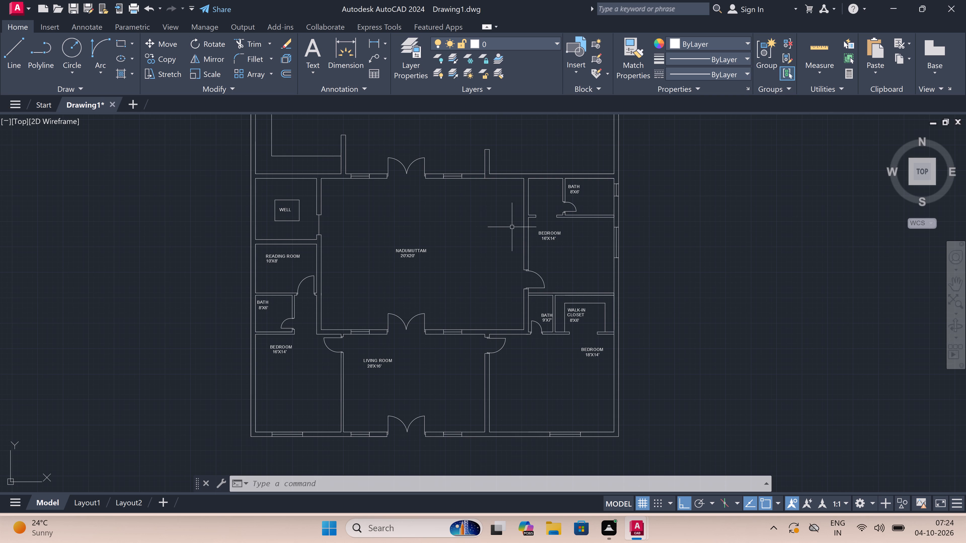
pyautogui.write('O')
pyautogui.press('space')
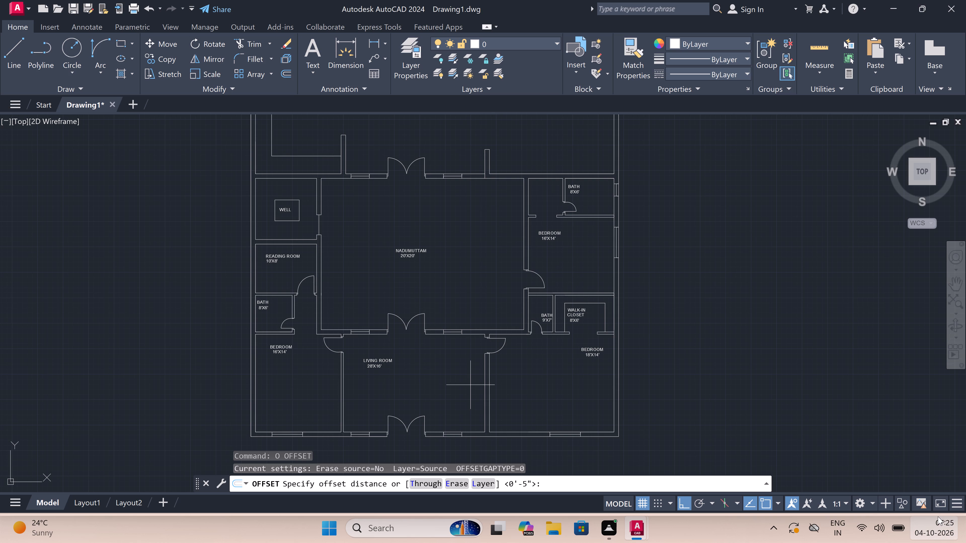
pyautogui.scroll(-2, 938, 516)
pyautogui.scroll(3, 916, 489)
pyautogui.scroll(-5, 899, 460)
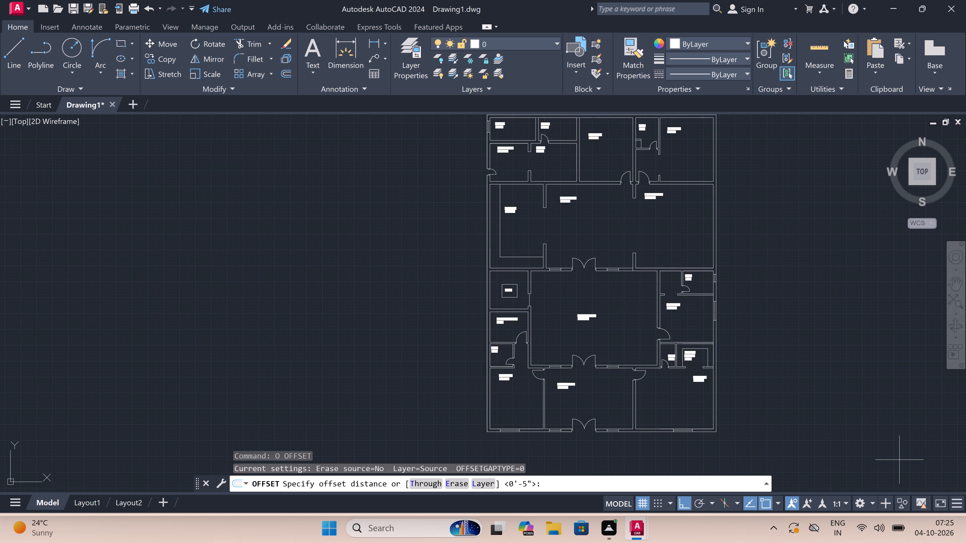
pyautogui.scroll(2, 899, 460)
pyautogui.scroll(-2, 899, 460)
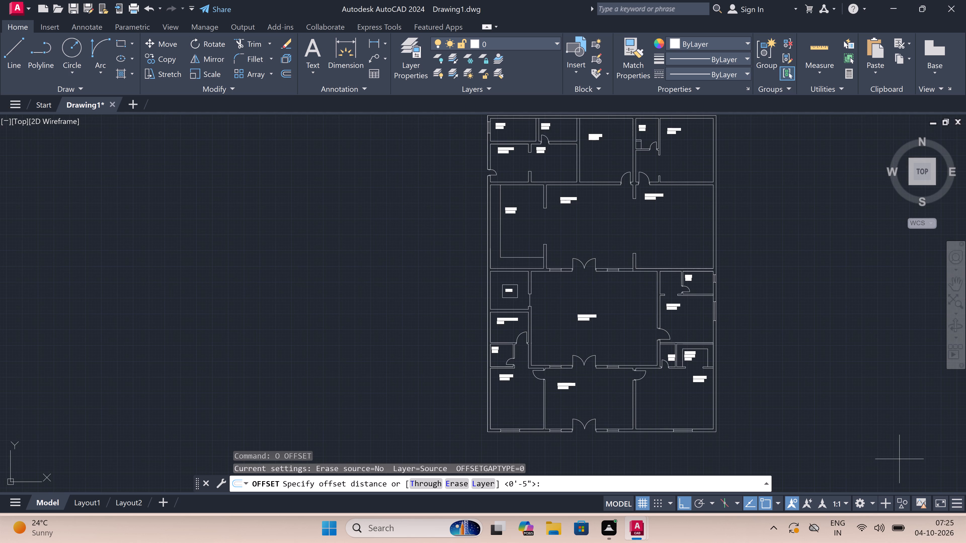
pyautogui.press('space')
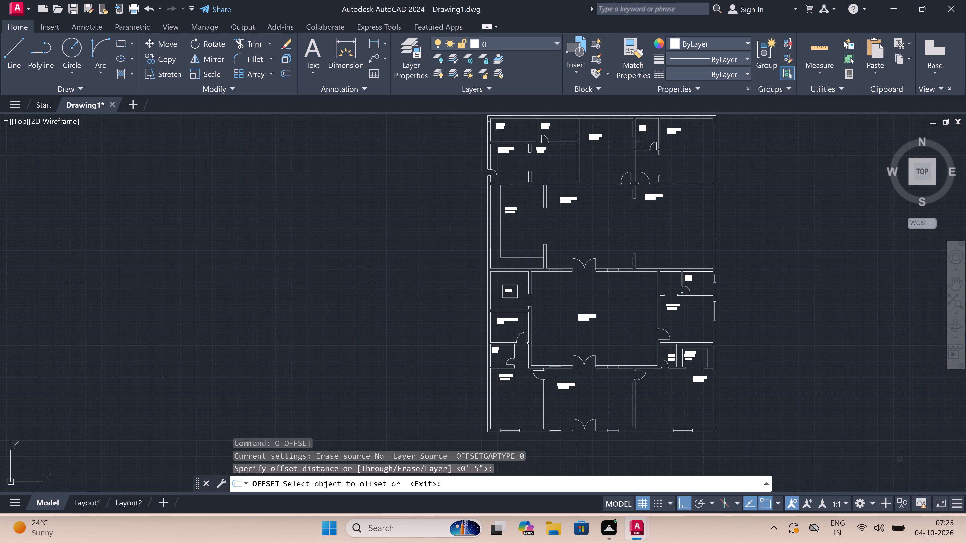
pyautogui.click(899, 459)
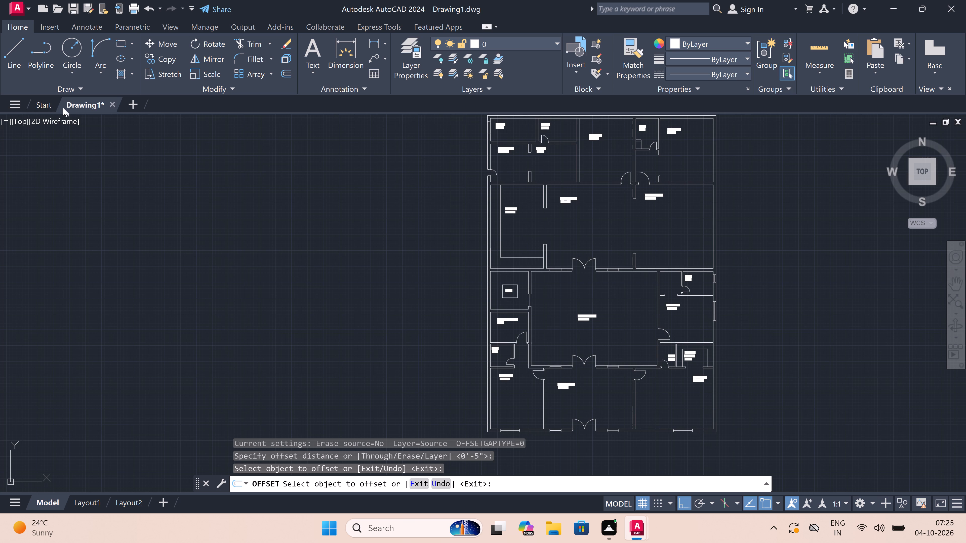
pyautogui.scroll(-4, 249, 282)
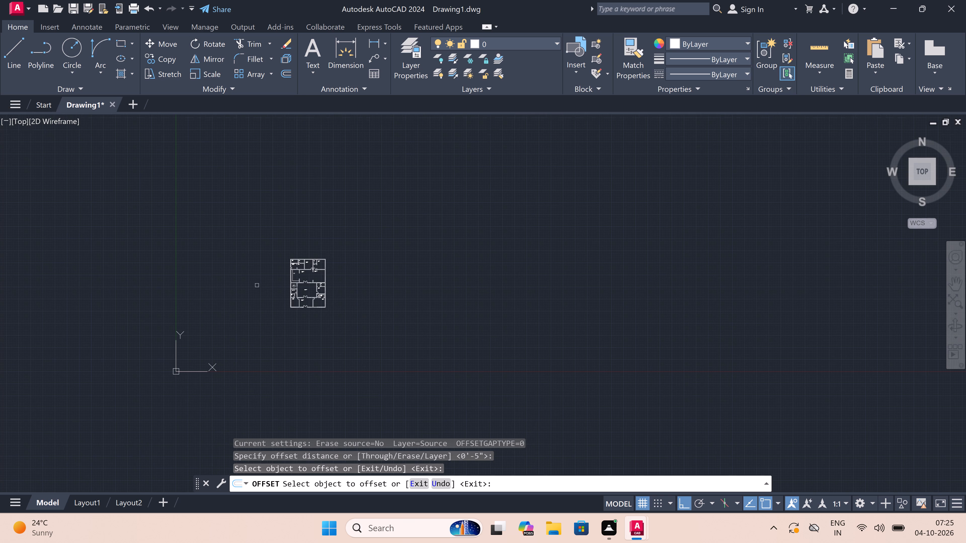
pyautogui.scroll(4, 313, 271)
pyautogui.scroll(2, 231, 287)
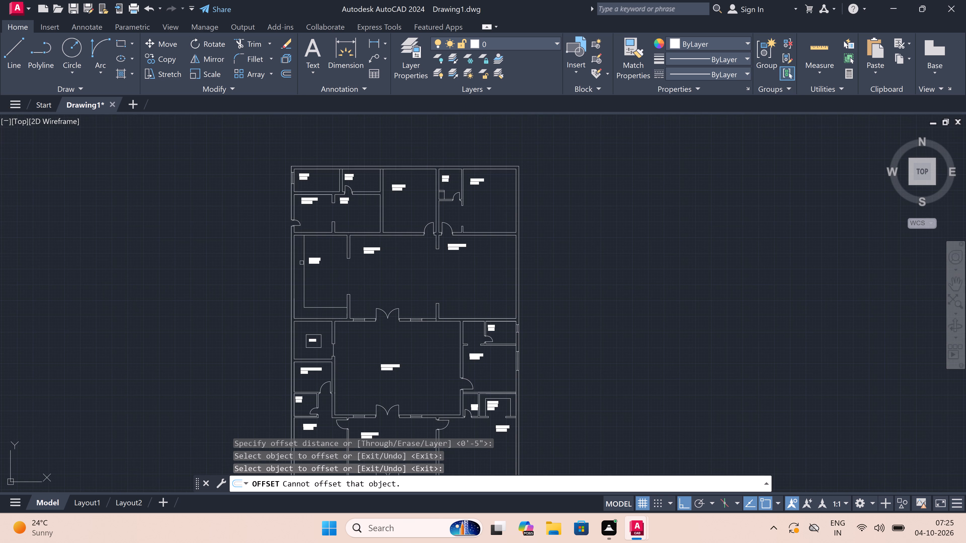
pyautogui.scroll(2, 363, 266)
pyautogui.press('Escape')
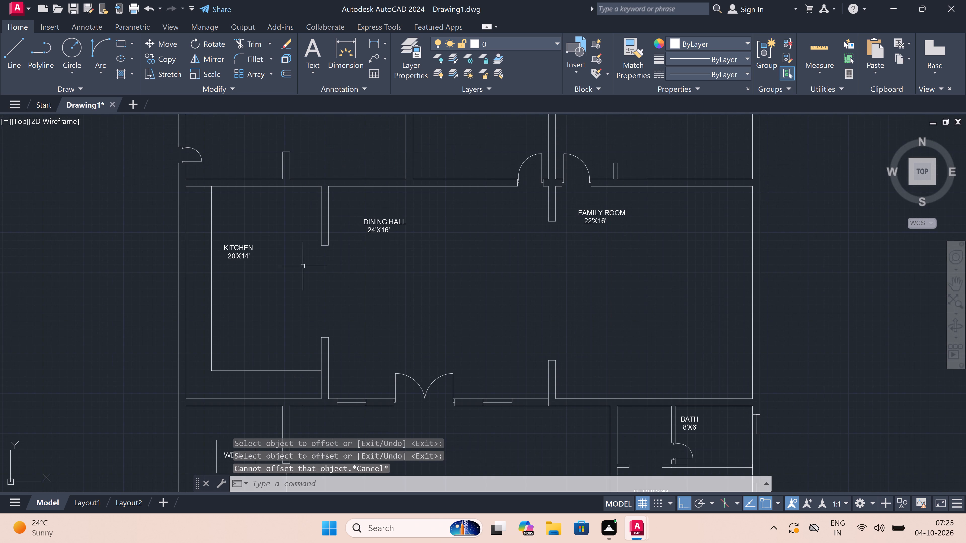
# Draw a window in the kitchen's west wall: a line across the wall, a 3' centre line running south, and a closing line across the wall.
pyautogui.press('l')
pyautogui.press('space')
pyautogui.doubleClick(187, 241)
pyautogui.click(179, 242)
pyautogui.scroll(2, 179, 242)
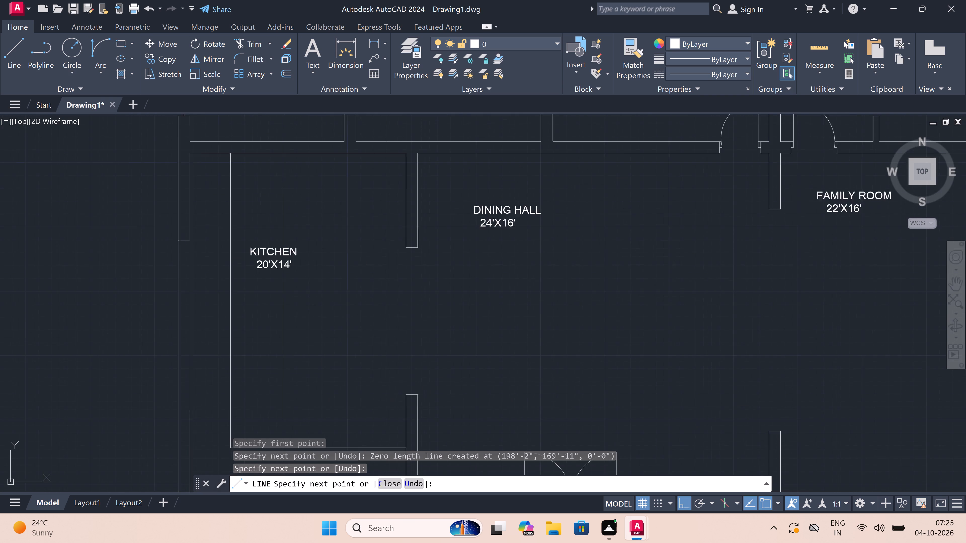
pyautogui.scroll(2, 179, 242)
pyautogui.click(200, 241)
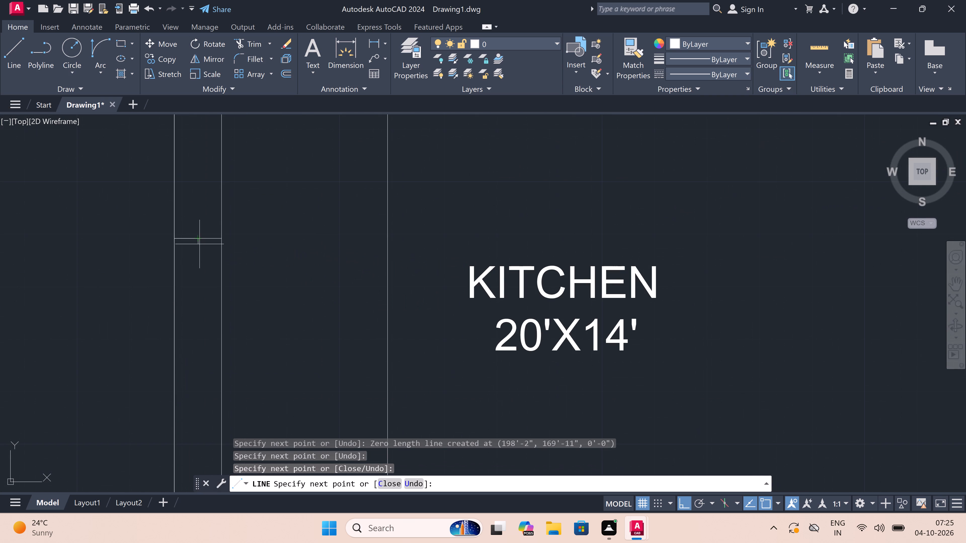
pyautogui.press('3')
pyautogui.write("'")
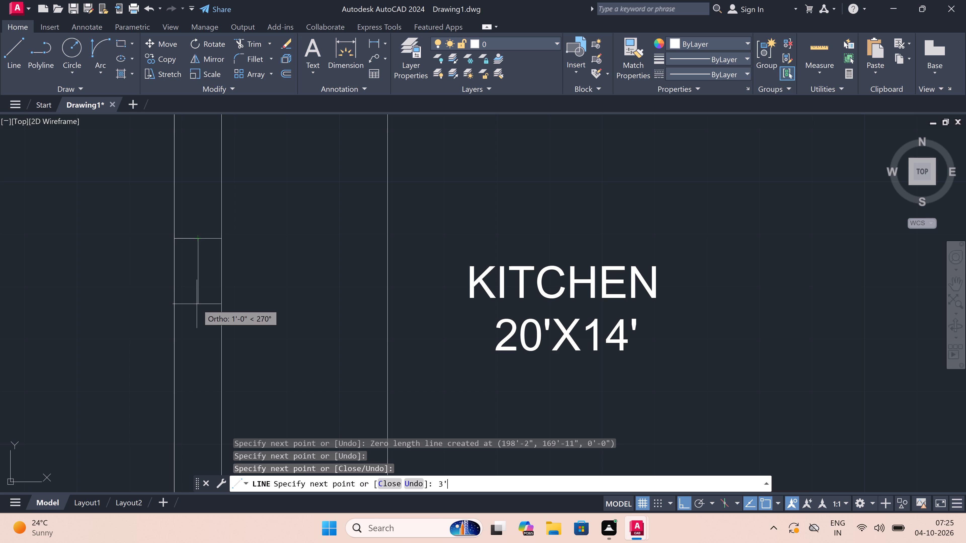
pyautogui.press('space')
pyautogui.scroll(-2, 196, 304)
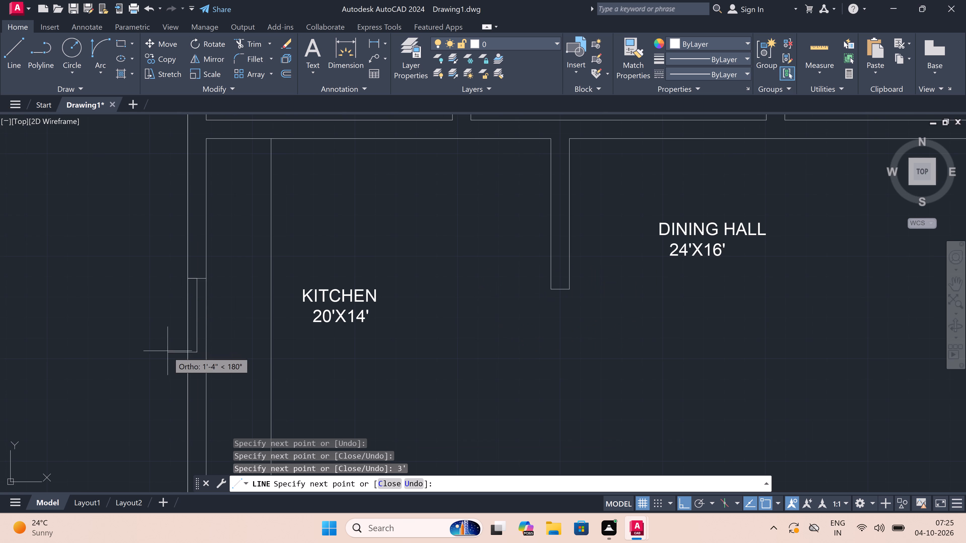
pyautogui.scroll(1, 183, 352)
pyautogui.doubleClick(195, 349)
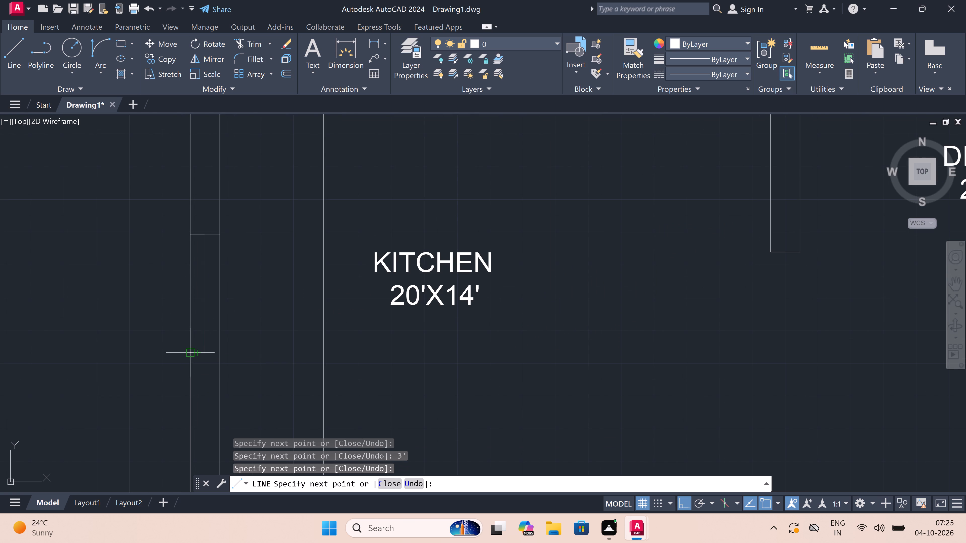
pyautogui.doubleClick(222, 354)
pyautogui.press('Escape')
# Draw a line across the north outer wall, above the 16'X14' bedroom west of the bath, as the window's west end.
pyautogui.scroll(-4, 214, 303)
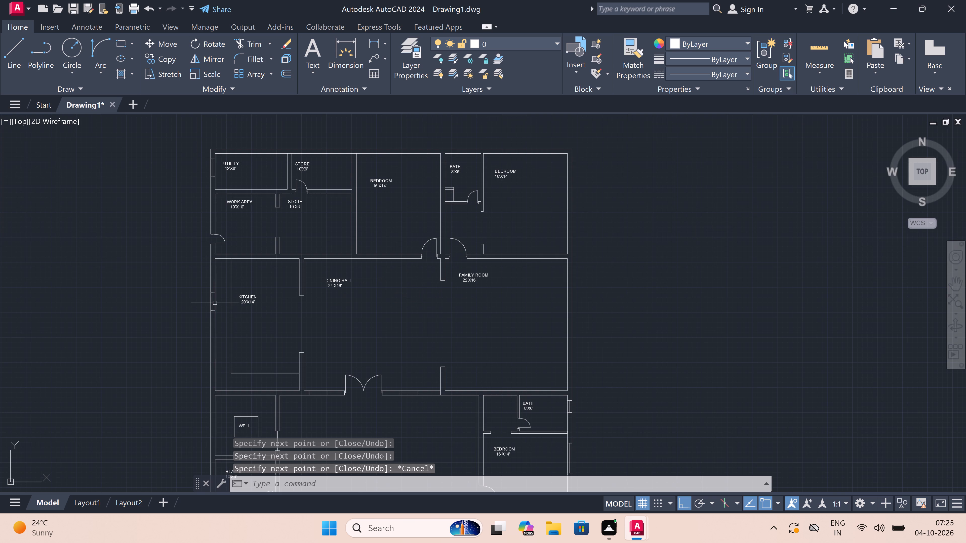
pyautogui.scroll(-1, 215, 303)
pyautogui.scroll(2, 254, 228)
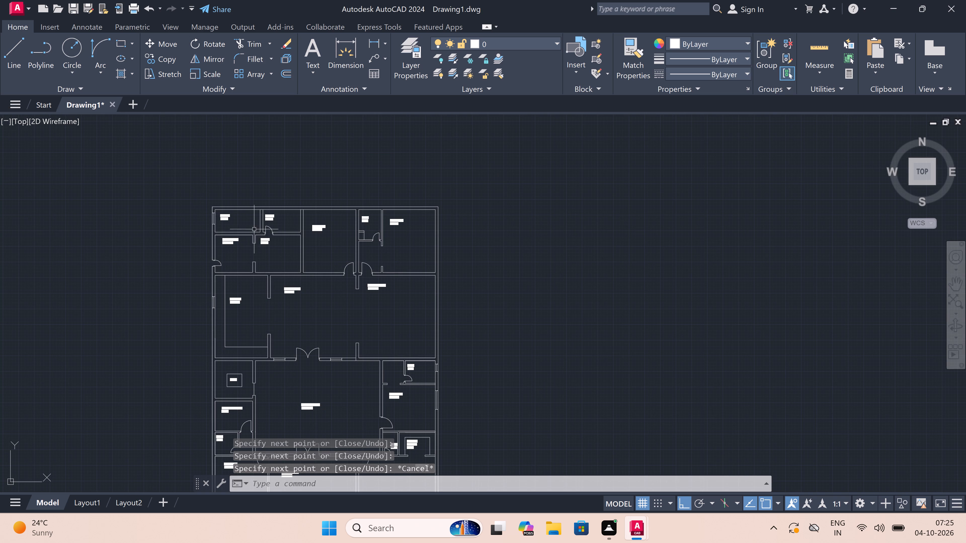
pyautogui.scroll(1, 254, 228)
pyautogui.scroll(-2, 254, 228)
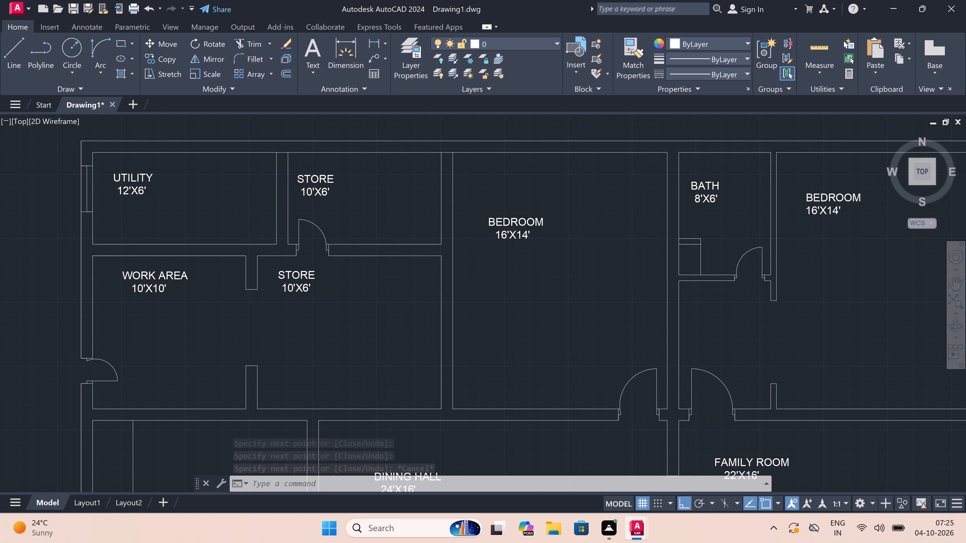
pyautogui.scroll(3, 392, 195)
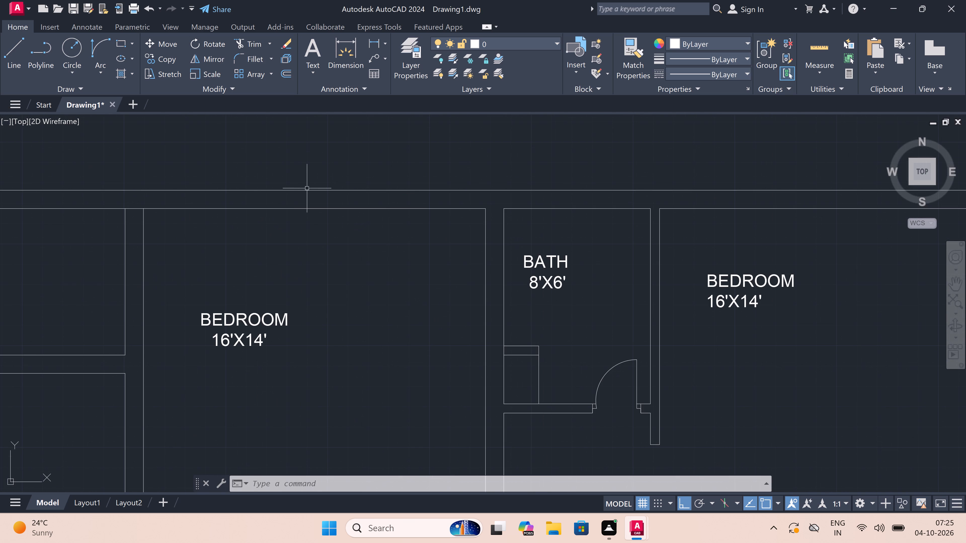
pyautogui.press('space')
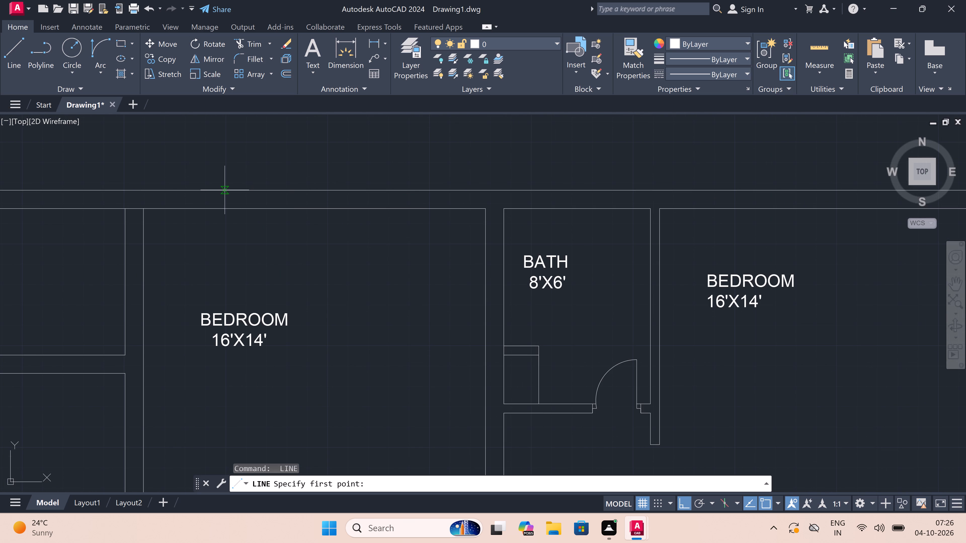
pyautogui.moveTo(220, 193); pyautogui.dragTo(220, 200)
pyautogui.doubleClick(221, 202)
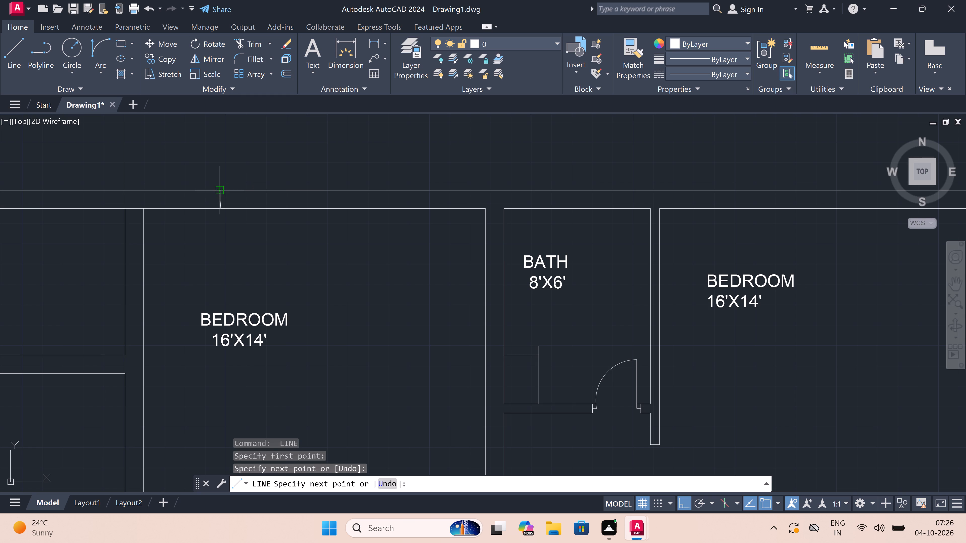
pyautogui.doubleClick(220, 207)
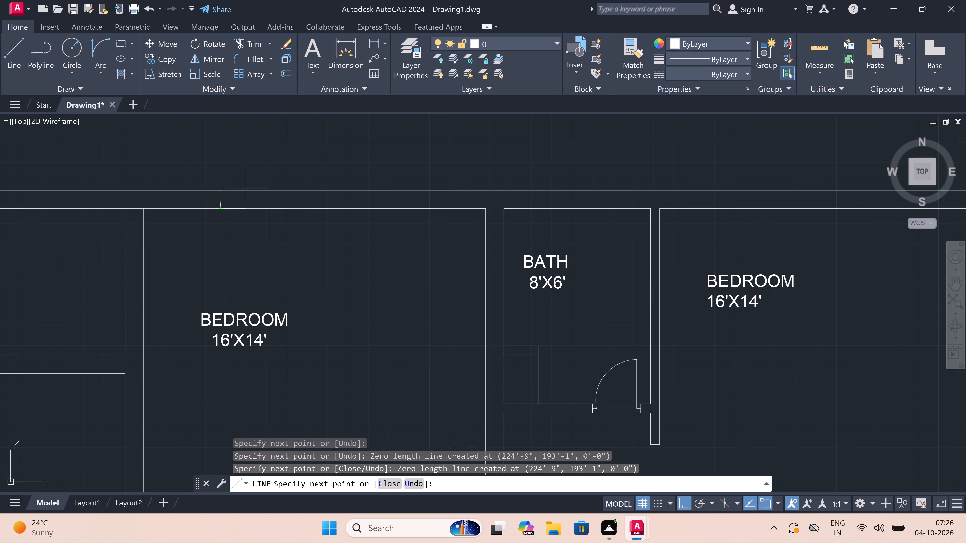
pyautogui.hotkey('ctrl', 'z')
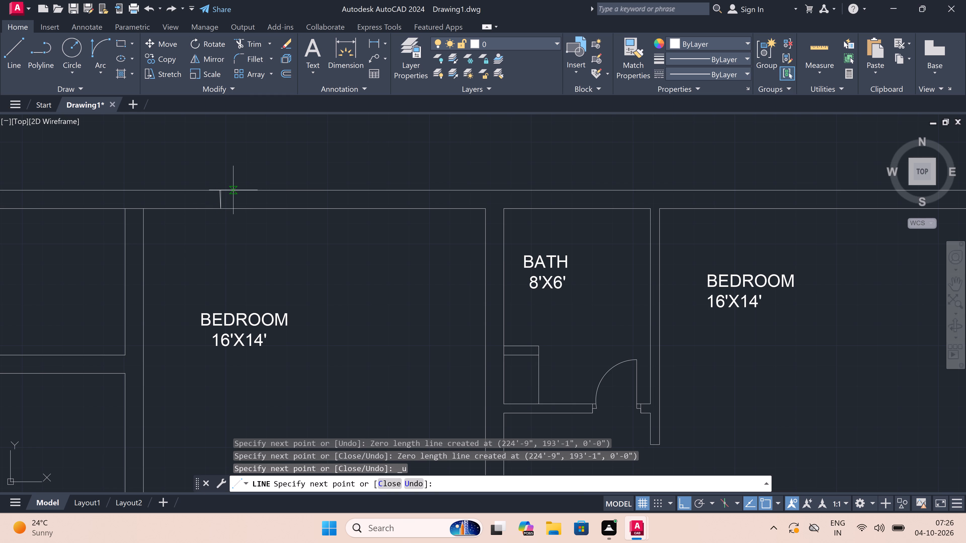
pyautogui.hotkey('ctrl', 'z')
pyautogui.hotkey('ctrl', 'z')
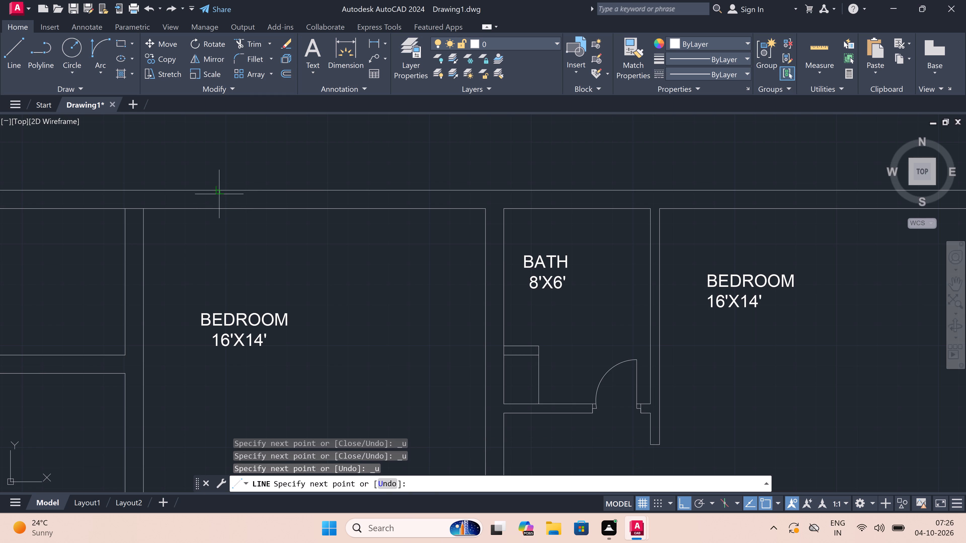
pyautogui.scroll(2, 218, 195)
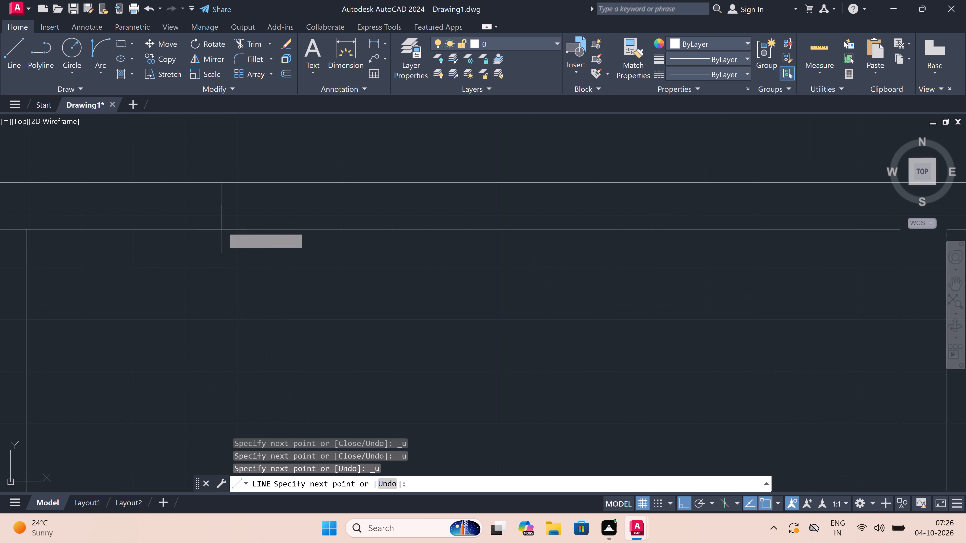
pyautogui.doubleClick(223, 229)
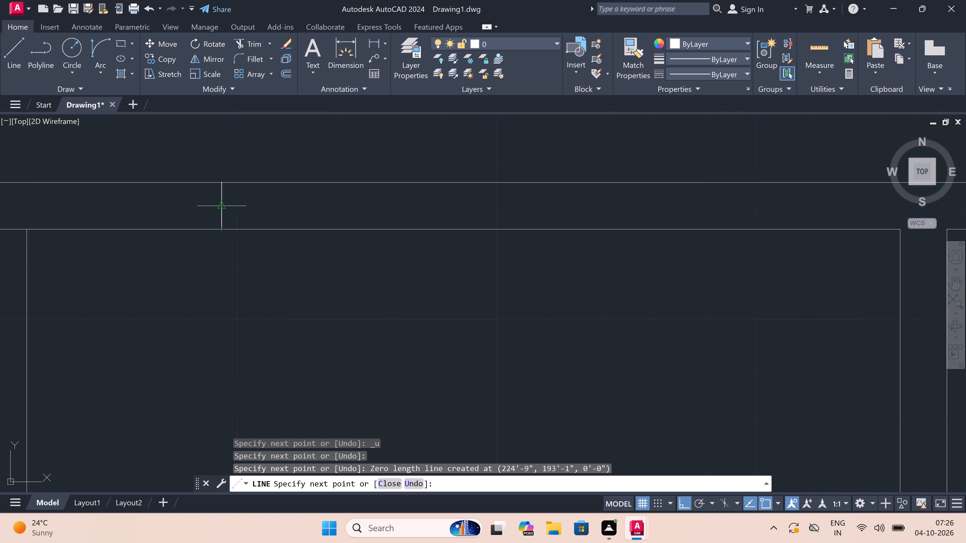
# Complete this bedroom window with a 5' centre line running east from the end line's midpoint and a closing line across the wall.
pyautogui.doubleClick(223, 204)
pyautogui.write("5'")
pyautogui.press('space')
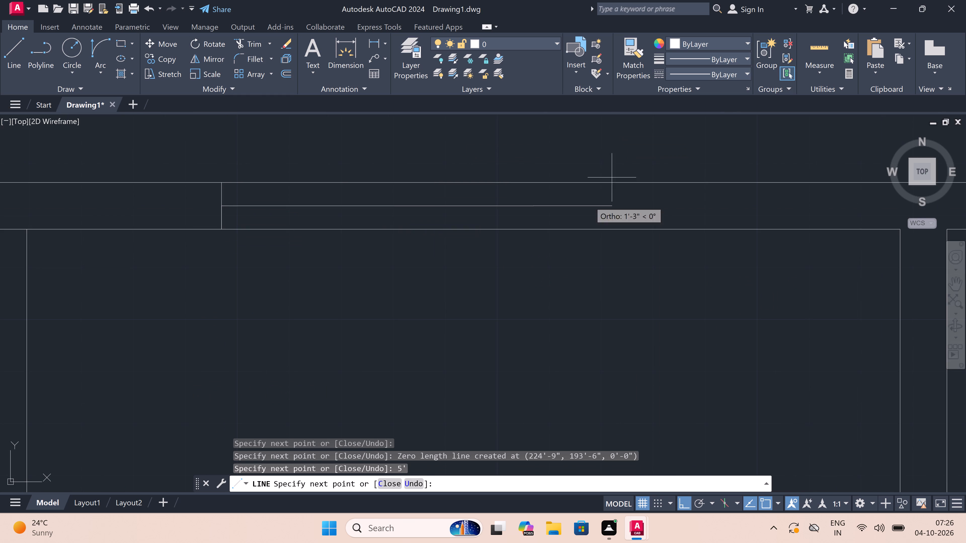
pyautogui.doubleClick(535, 185)
pyautogui.doubleClick(528, 226)
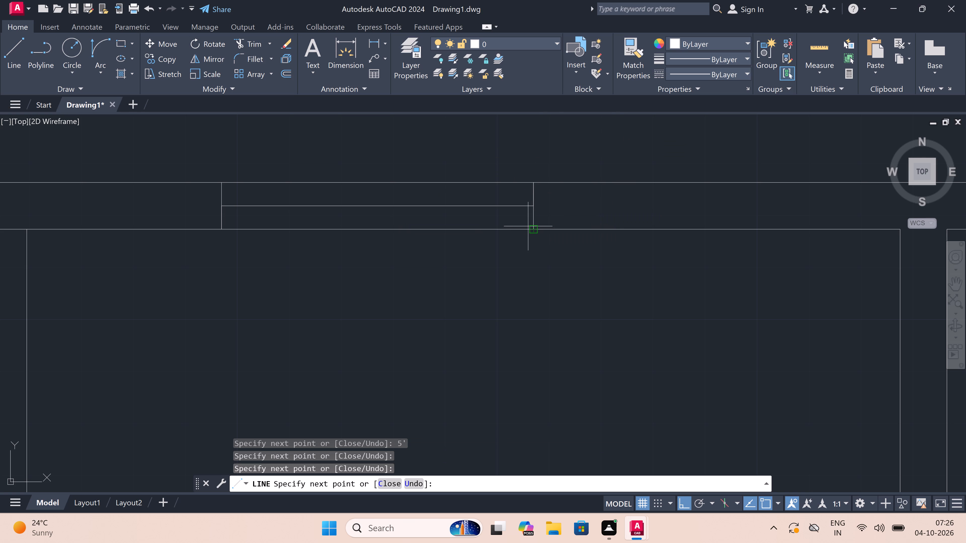
pyautogui.press('Escape')
# Move the northern bath's BATH 8'X6' label southeast, to just north of the bath's door swing, with Ortho off.
pyautogui.scroll(-4, 312, 198)
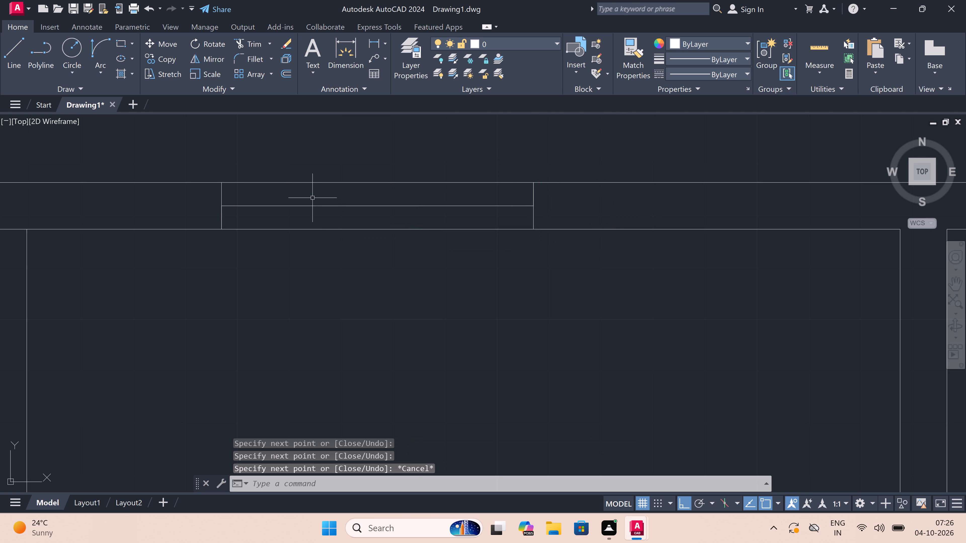
pyautogui.scroll(-2, 312, 198)
pyautogui.scroll(1, 433, 208)
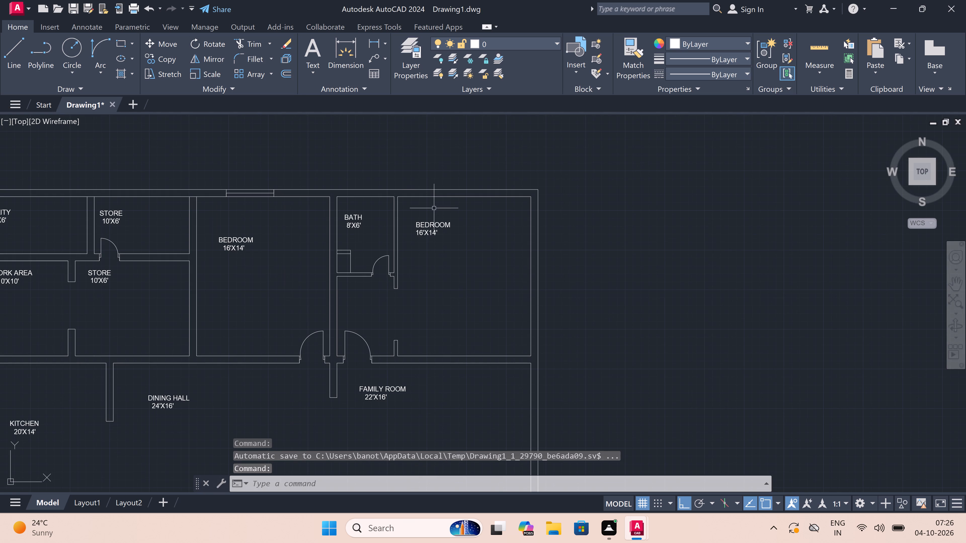
pyautogui.scroll(4, 395, 202)
pyautogui.scroll(-3, 250, 178)
pyautogui.scroll(1, 215, 195)
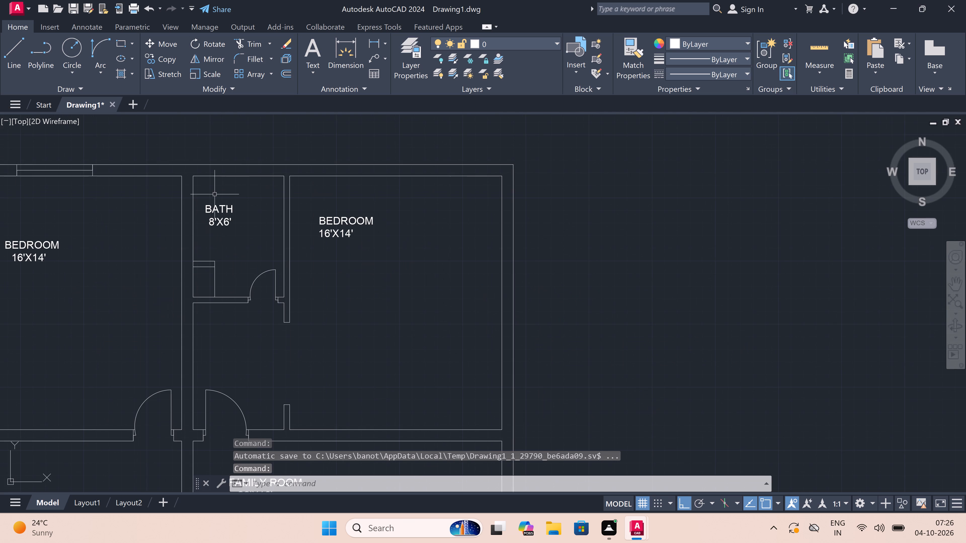
pyautogui.click(201, 221)
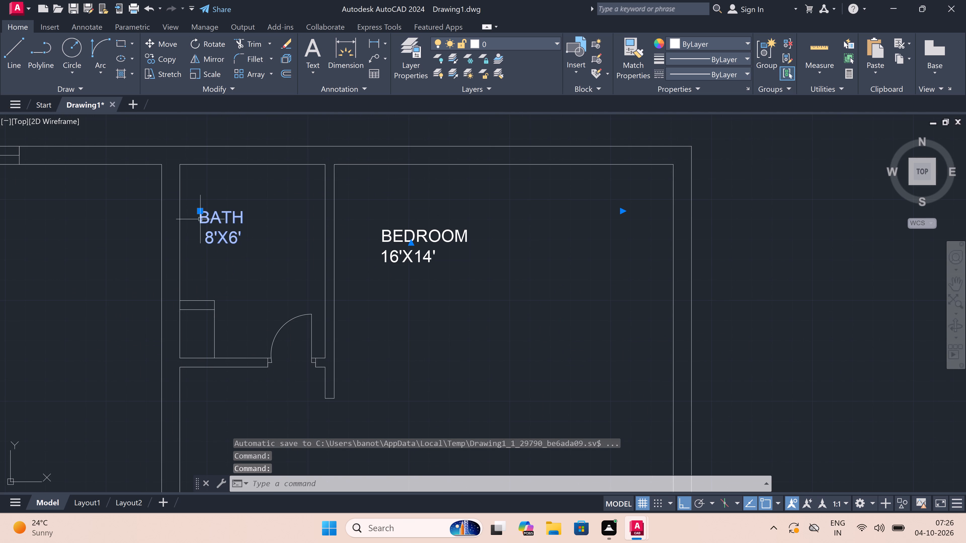
pyautogui.doubleClick(199, 207)
pyautogui.tripleClick(199, 208)
pyautogui.doubleClick(199, 208)
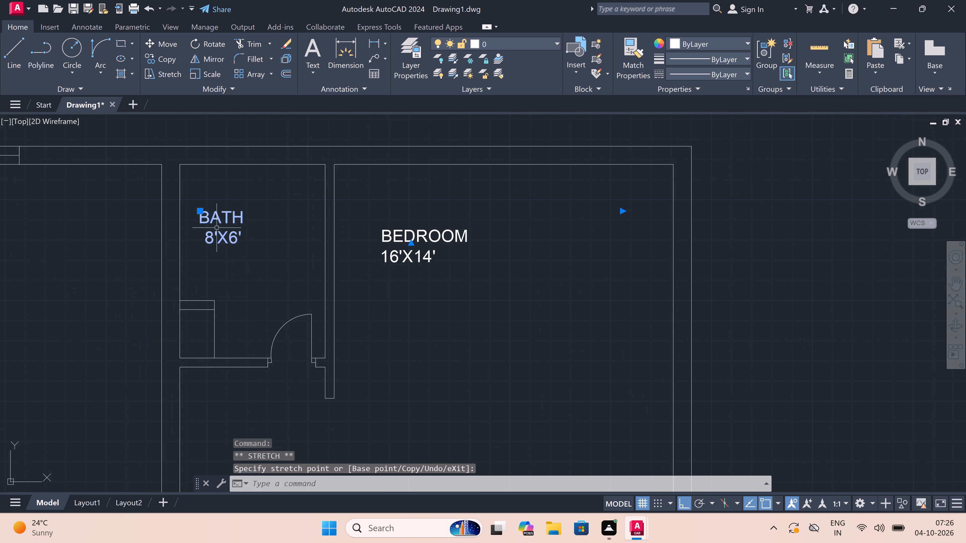
pyautogui.doubleClick(199, 212)
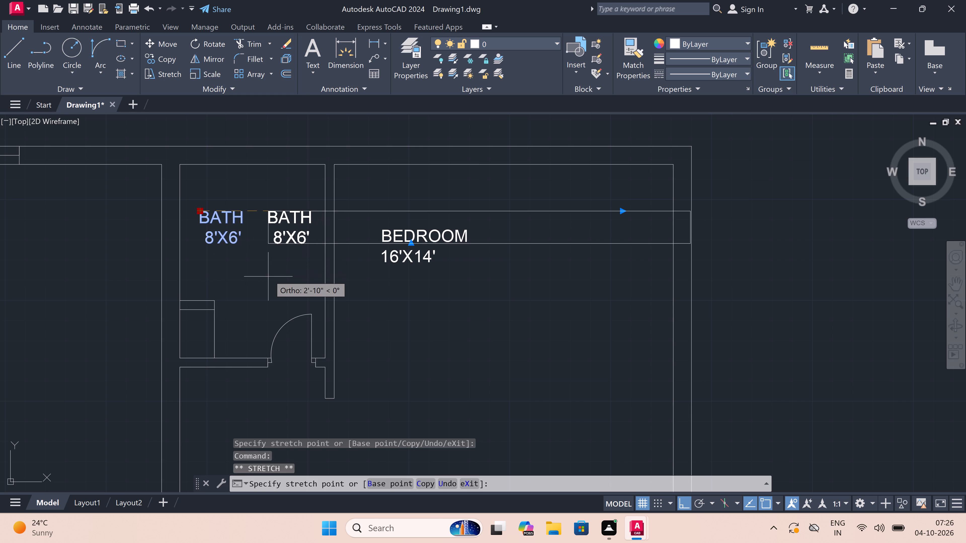
pyautogui.press('F8')
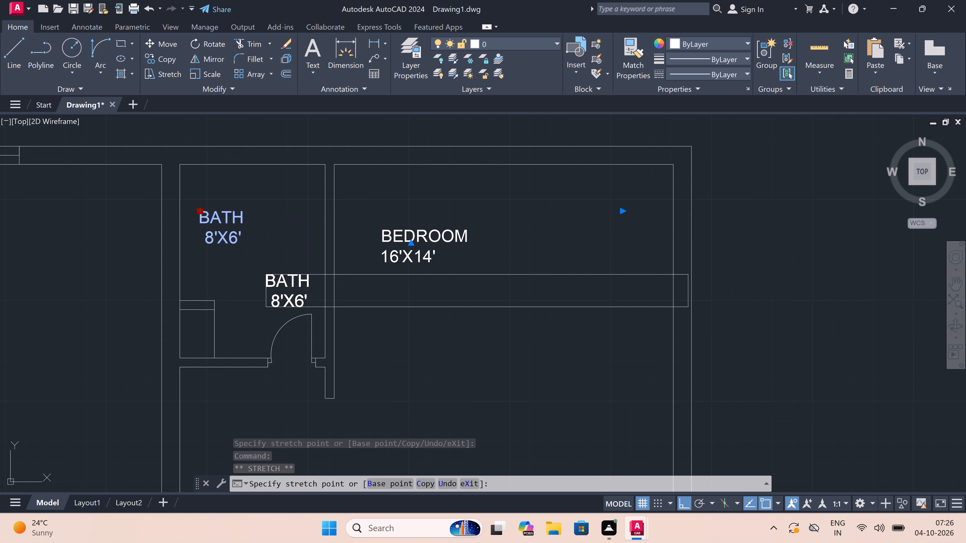
pyautogui.click(269, 275)
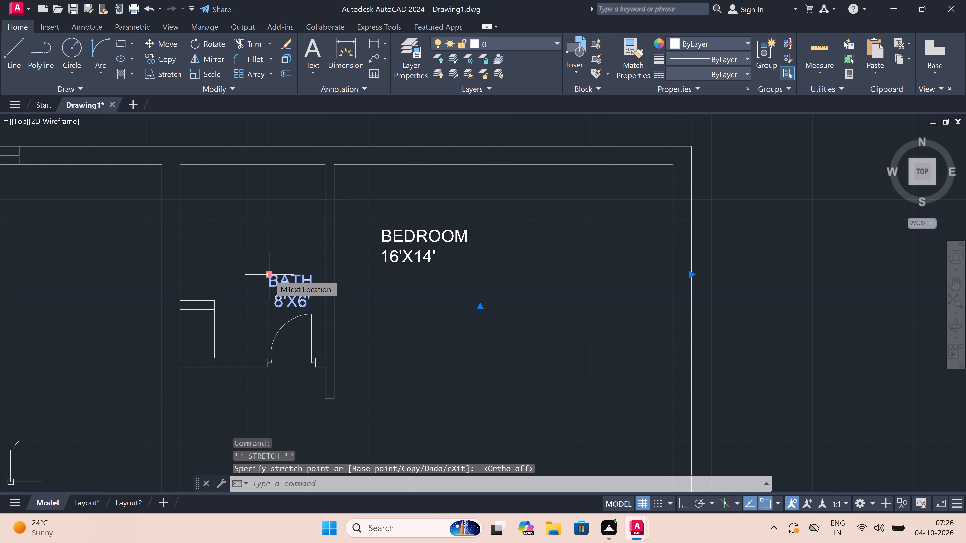
pyautogui.press('Escape')
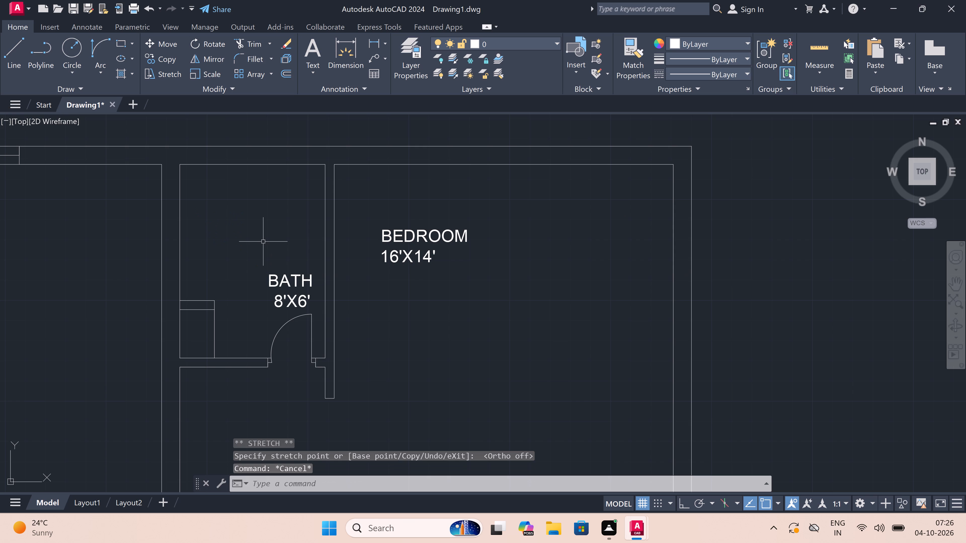
# Draw a window in the northern bath's north wall with Ortho on: a line across the wall, a 2' centre line running east, and a closing line.
pyautogui.write('L')
pyautogui.press('space')
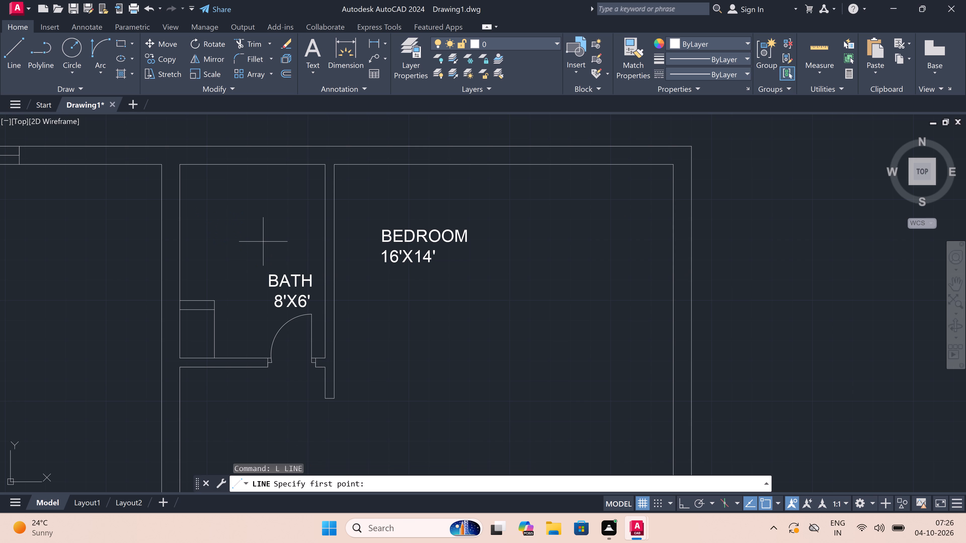
pyautogui.scroll(1, 213, 141)
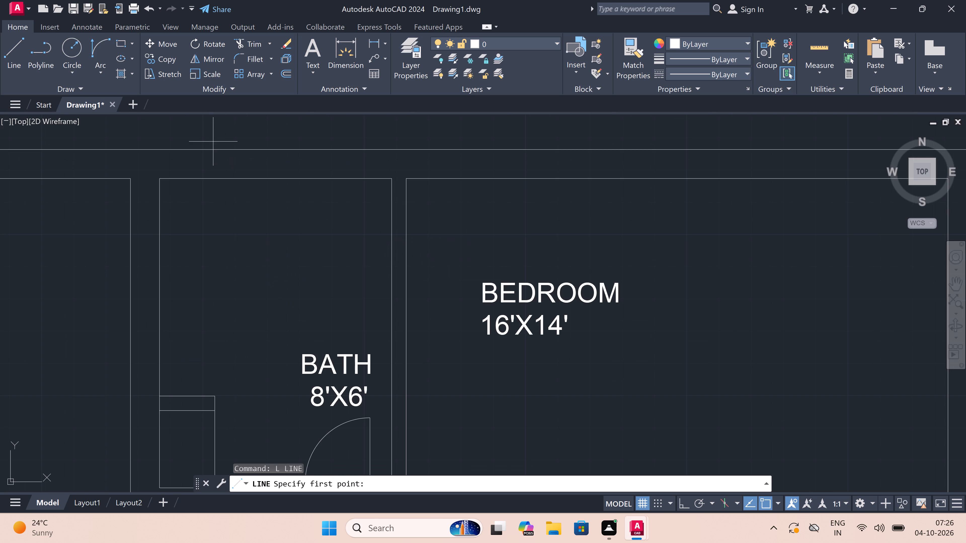
pyautogui.doubleClick(212, 149)
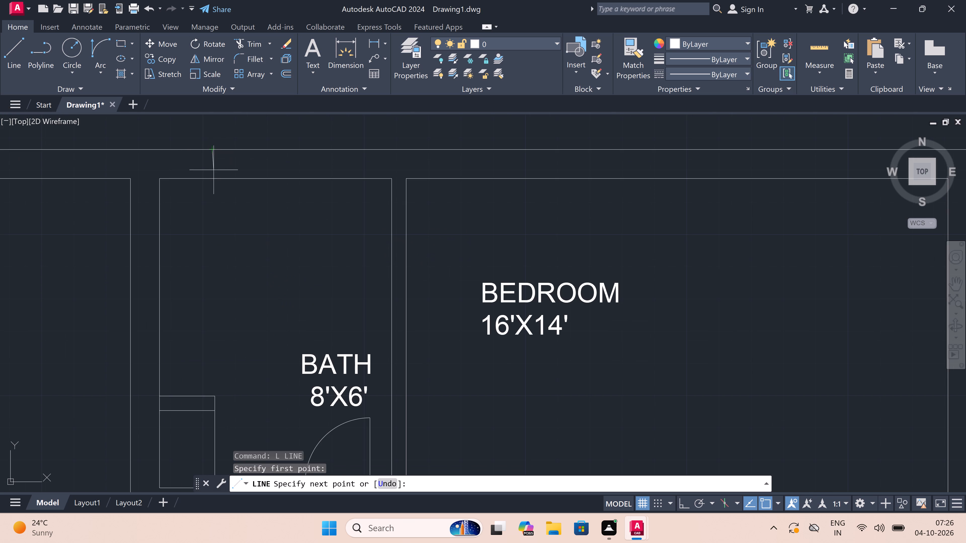
pyautogui.press('F8')
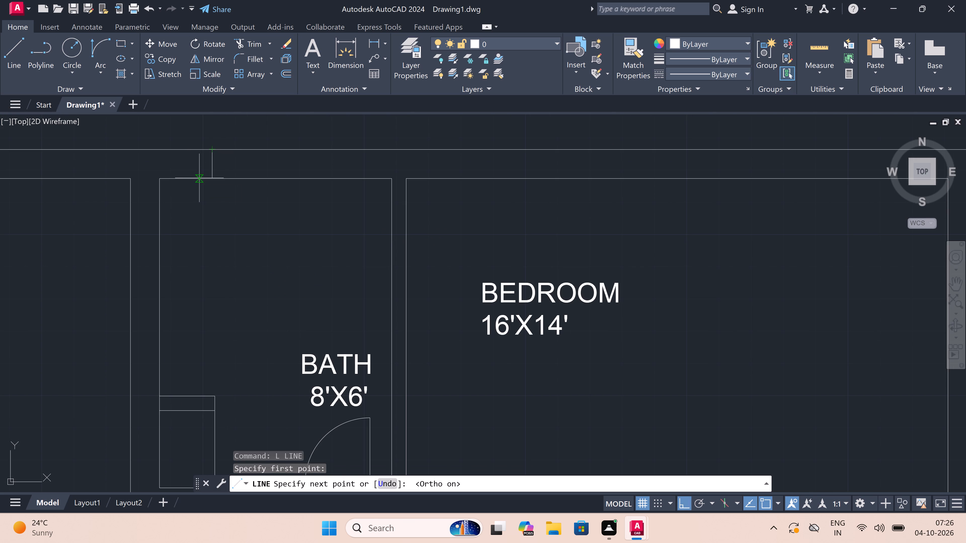
pyautogui.click(210, 183)
pyautogui.tripleClick(211, 167)
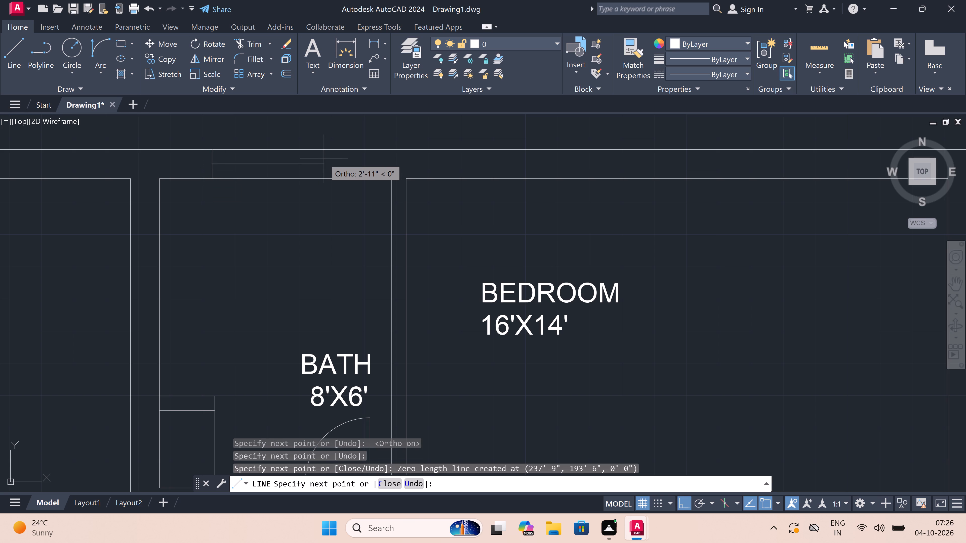
pyautogui.press('2')
pyautogui.press("'")
pyautogui.press('space')
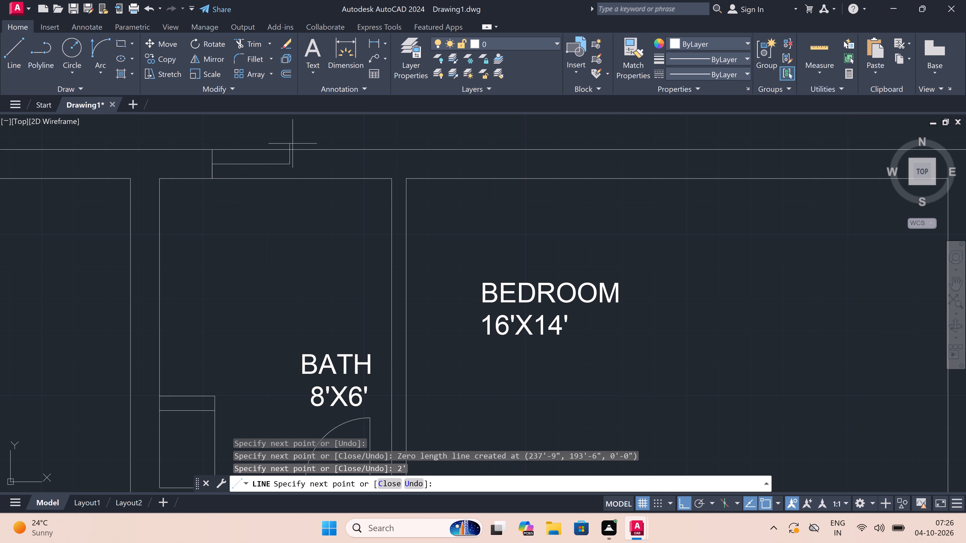
pyautogui.doubleClick(288, 151)
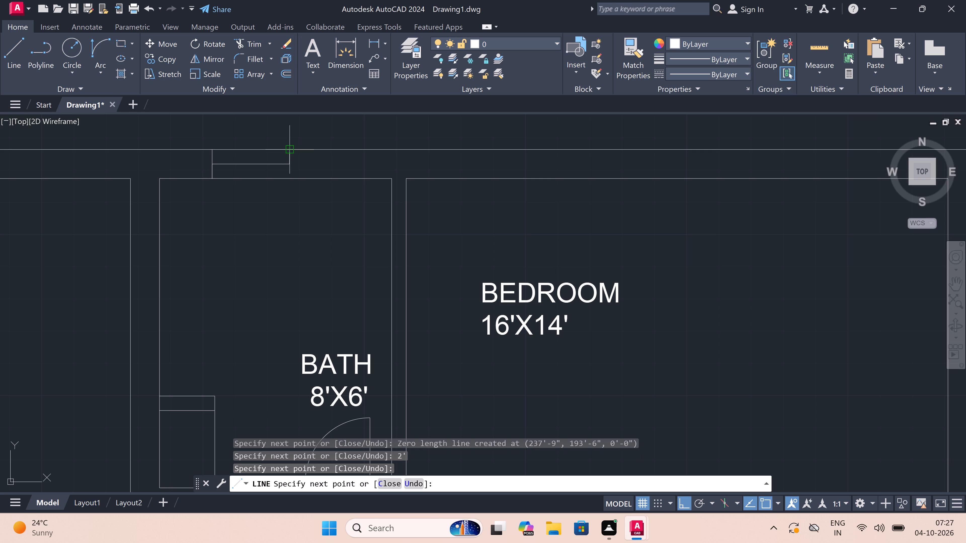
pyautogui.doubleClick(291, 175)
pyautogui.press('Escape')
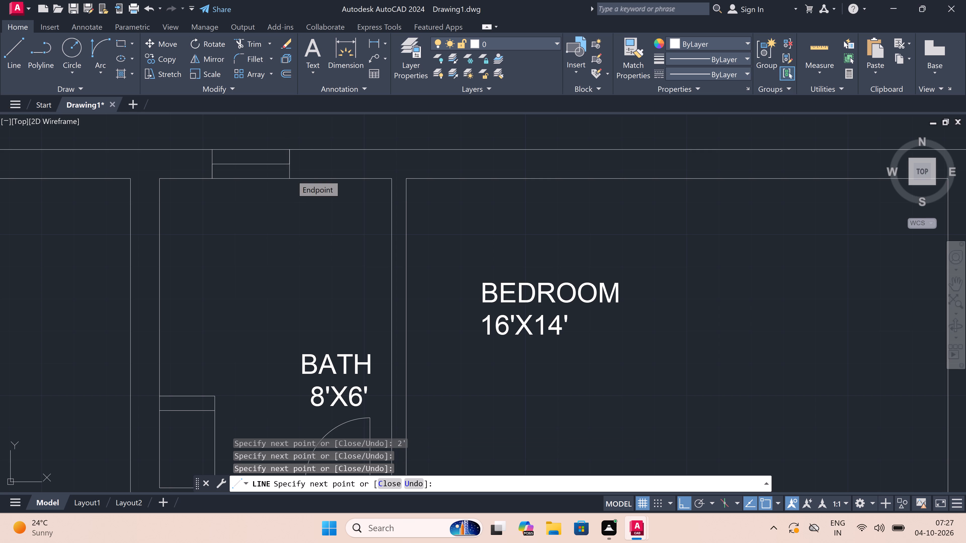
# Draw a window in the northeast bedroom's east wall: a line across the wall, a 5' centre line running south, and a closing line.
pyautogui.press('space')
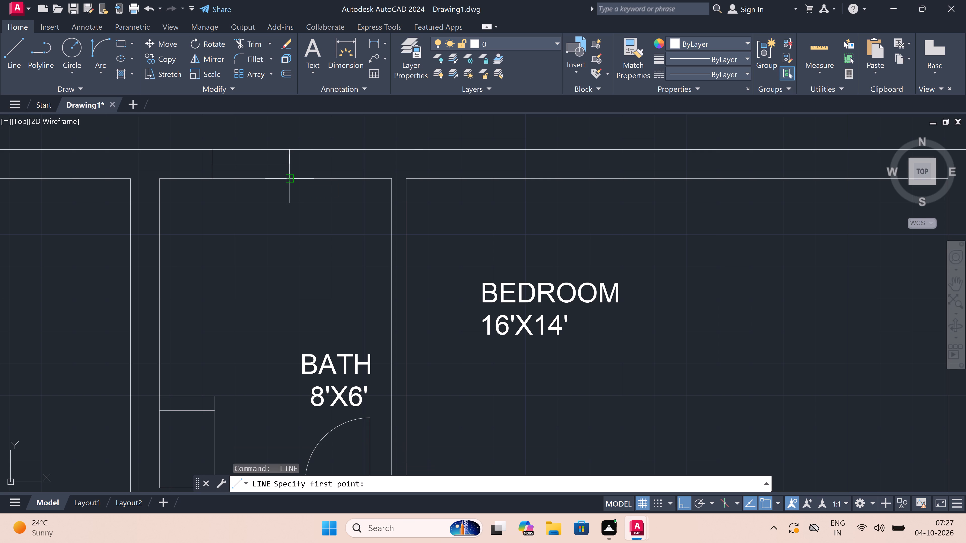
pyautogui.scroll(-3, 230, 169)
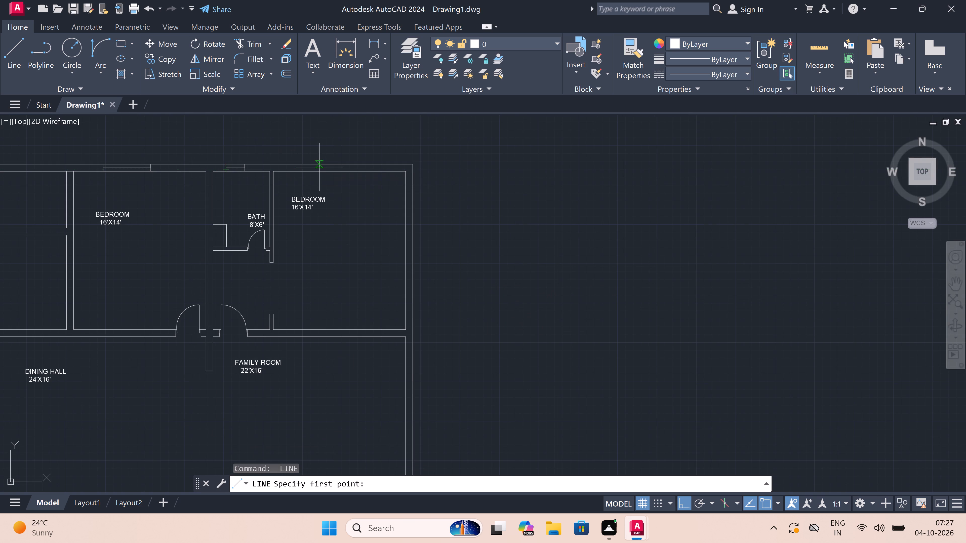
pyautogui.scroll(3, 320, 167)
pyautogui.scroll(-4, 313, 174)
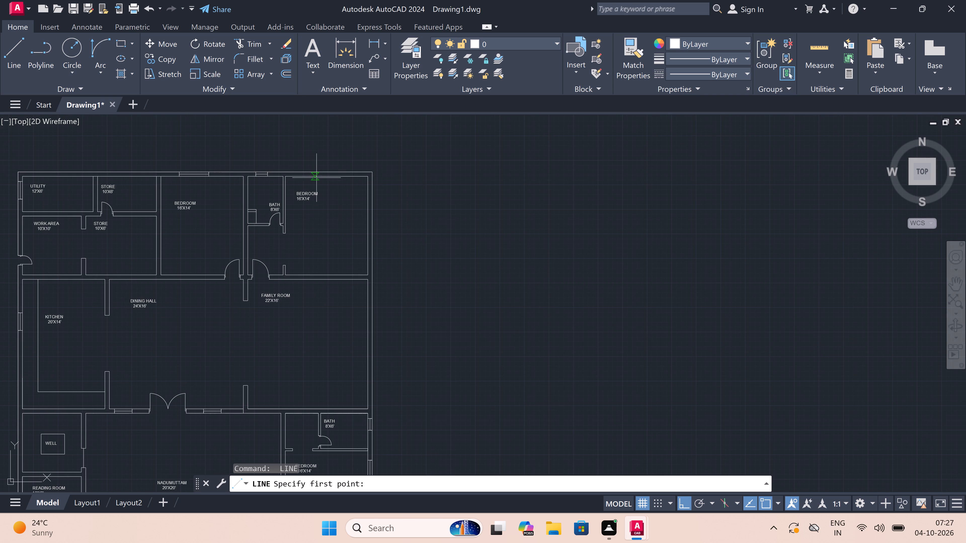
pyautogui.scroll(2, 377, 221)
pyautogui.scroll(-3, 361, 173)
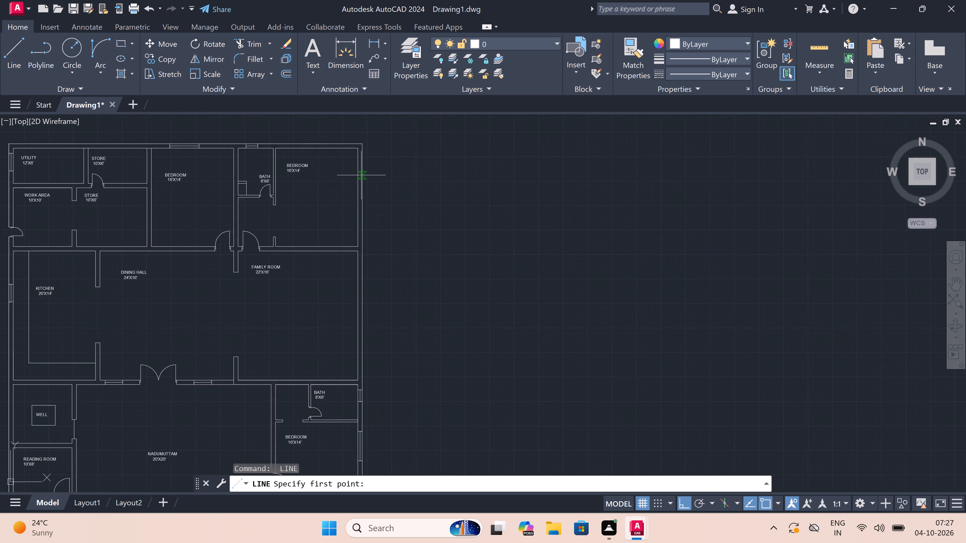
pyautogui.scroll(3, 361, 154)
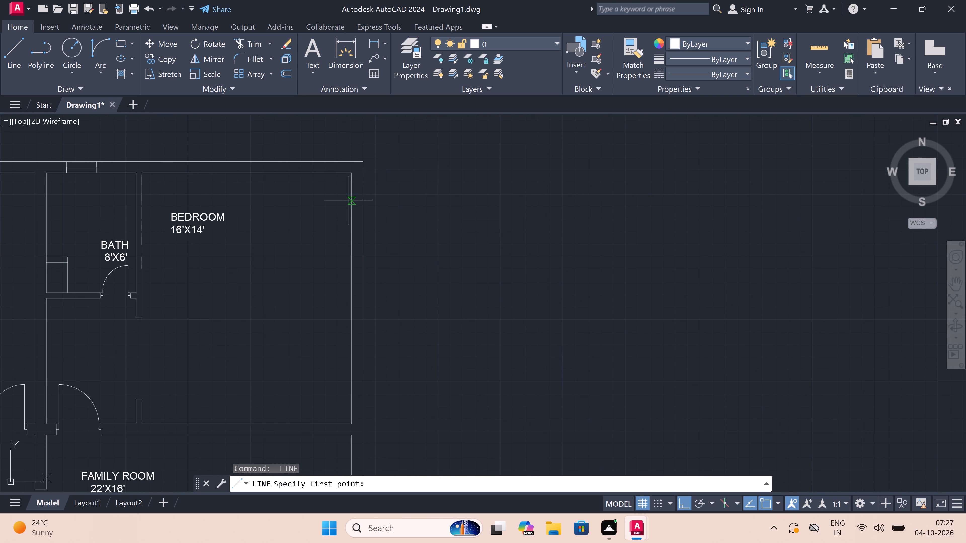
pyautogui.click(351, 209)
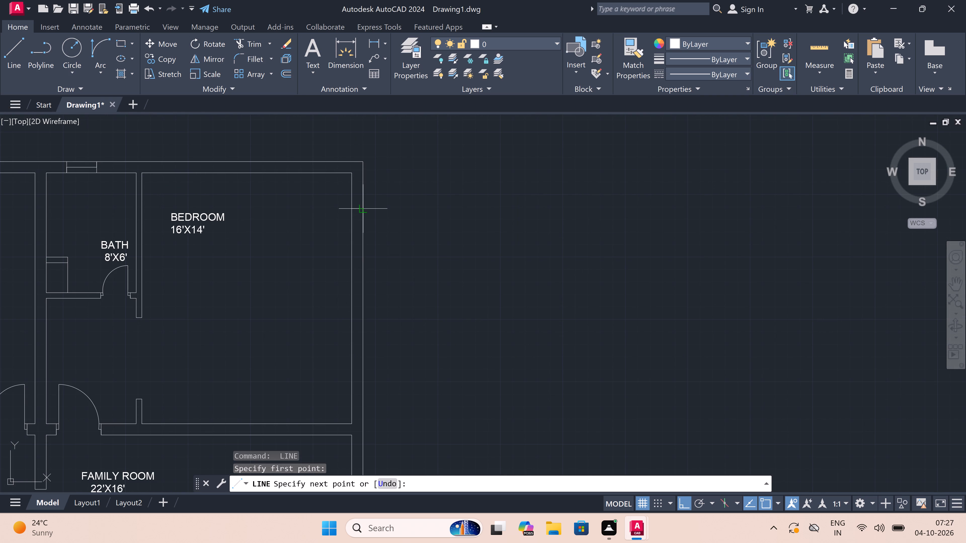
pyautogui.doubleClick(362, 211)
pyautogui.doubleClick(355, 211)
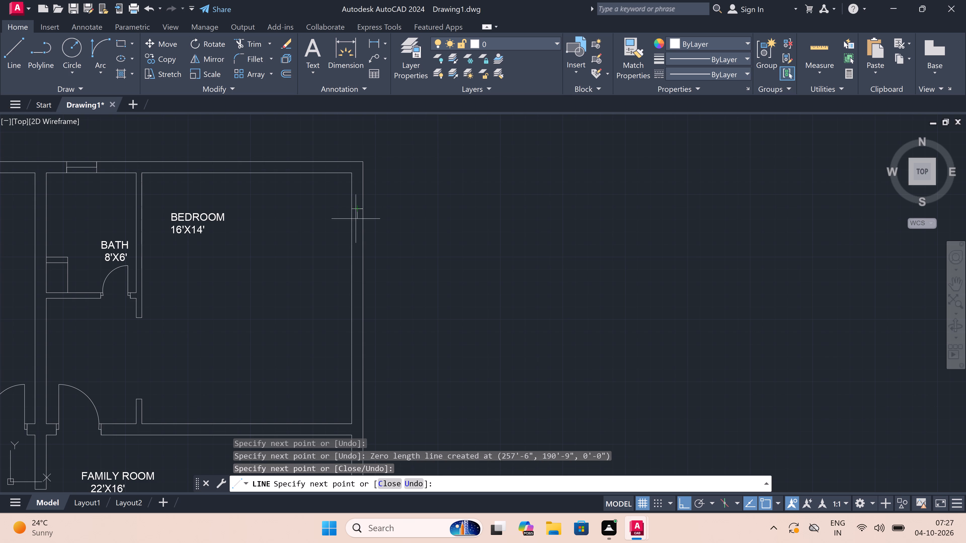
pyautogui.write("5'")
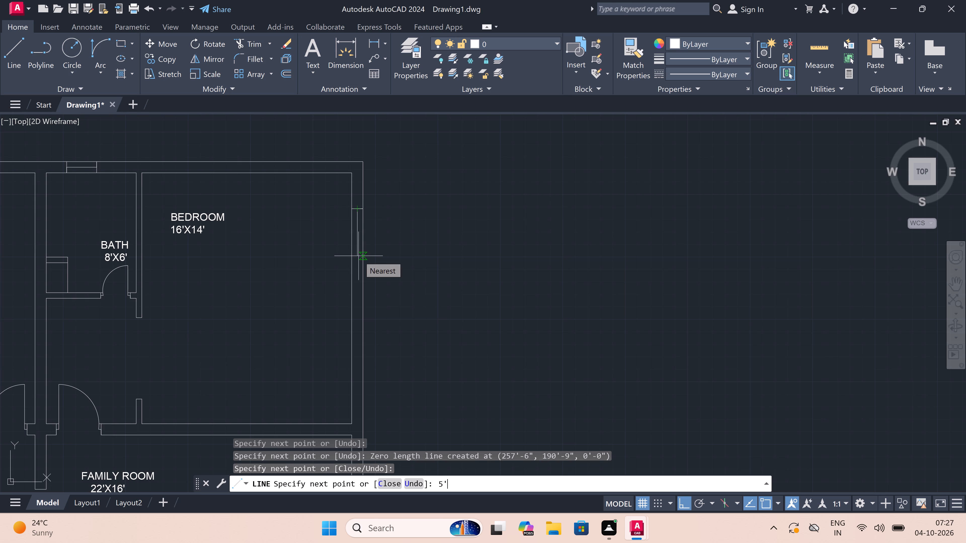
pyautogui.press('space')
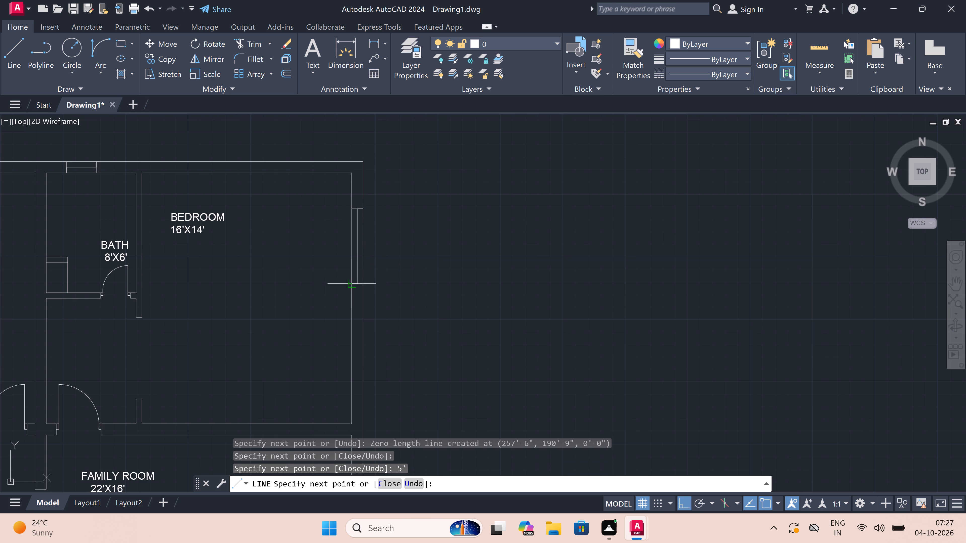
pyautogui.scroll(2, 351, 285)
pyautogui.doubleClick(352, 282)
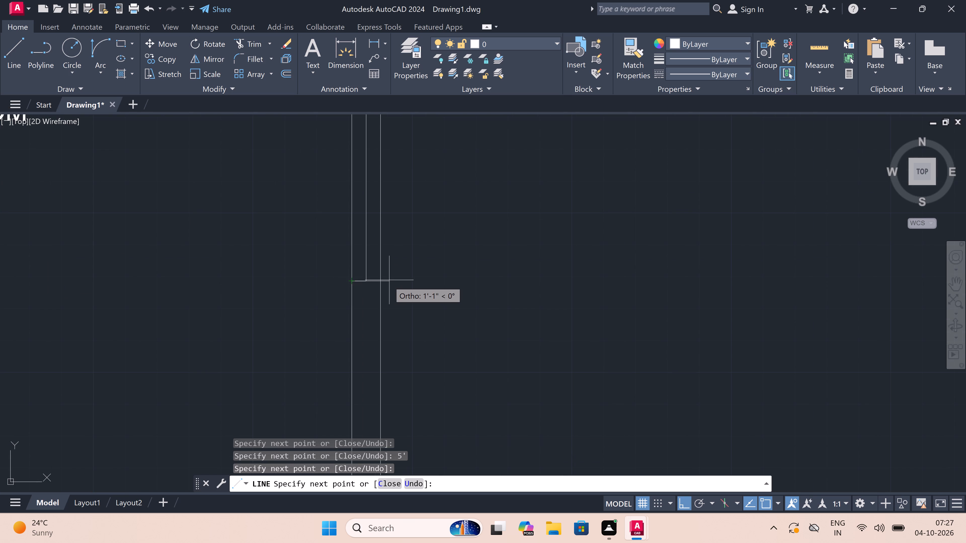
pyautogui.tripleClick(381, 279)
pyautogui.press('Escape')
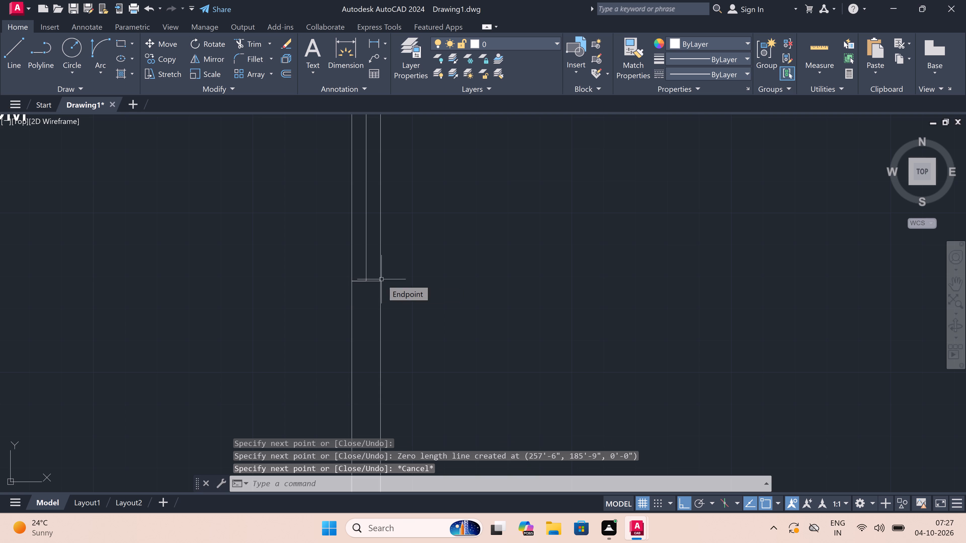
# Draw a window in the northern store's north wall: a line across the wall, a 2' centre line running east, and a closing line.
pyautogui.press('space')
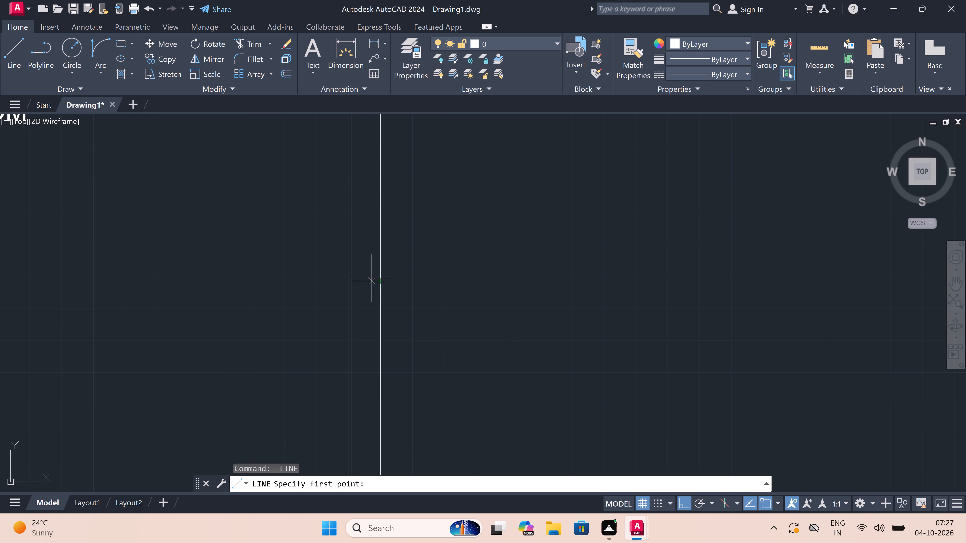
pyautogui.scroll(-5, 348, 277)
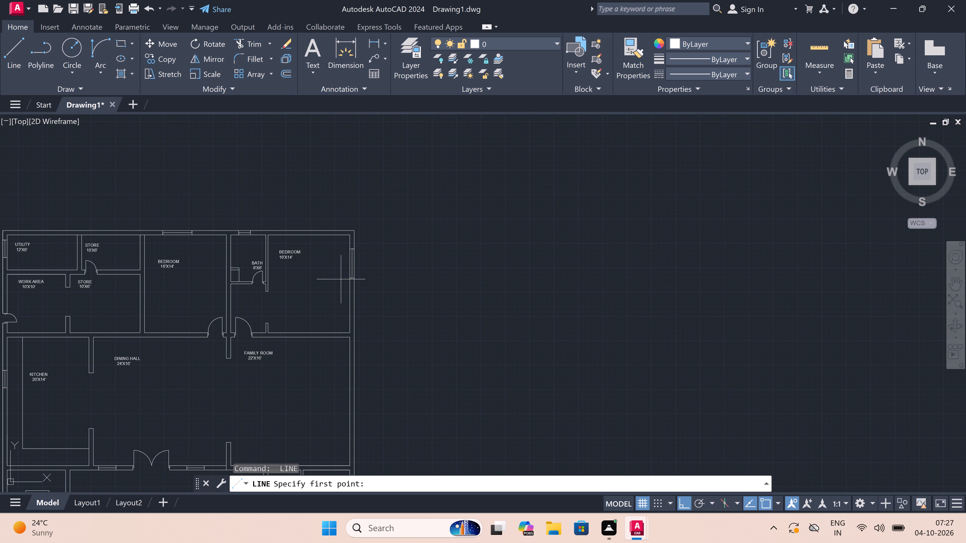
pyautogui.scroll(-1, 279, 245)
pyautogui.scroll(3, 165, 221)
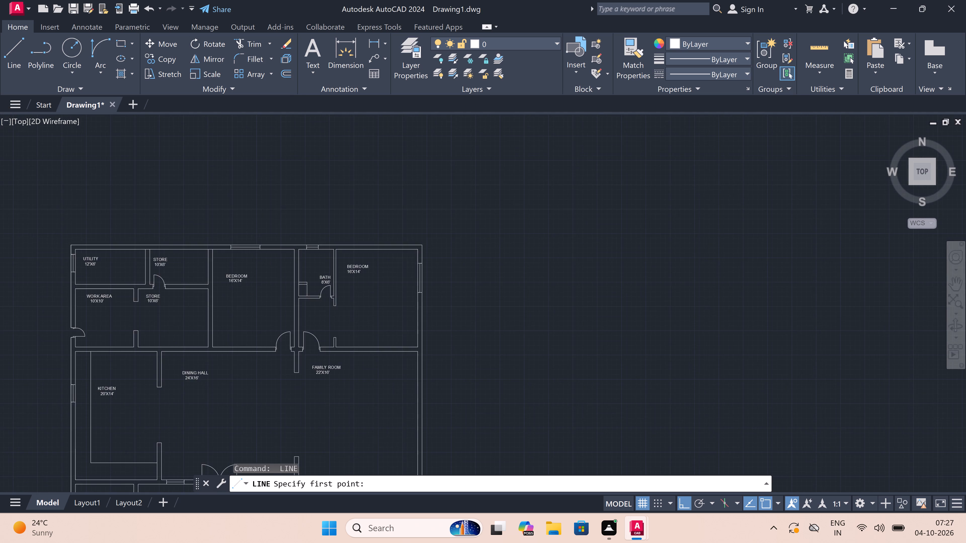
pyautogui.scroll(1, 176, 295)
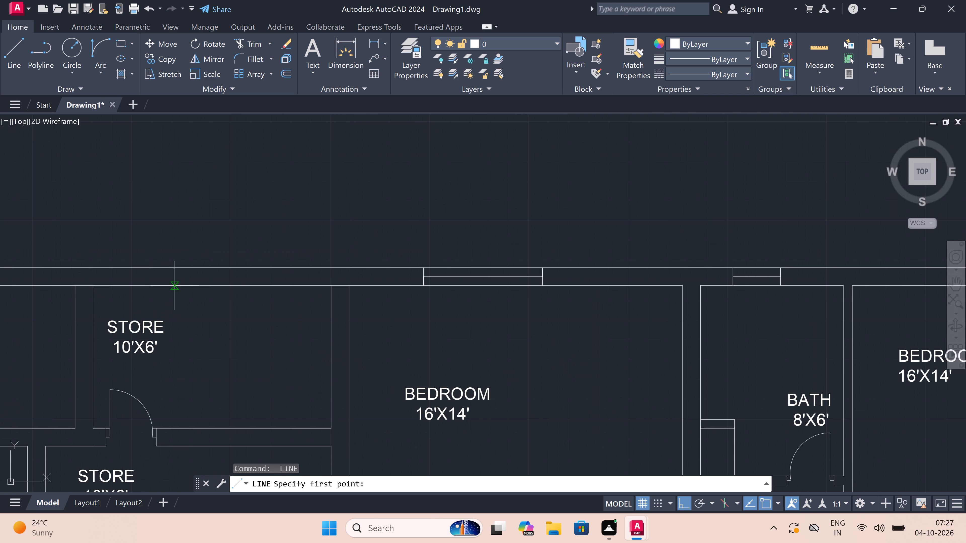
pyautogui.doubleClick(178, 285)
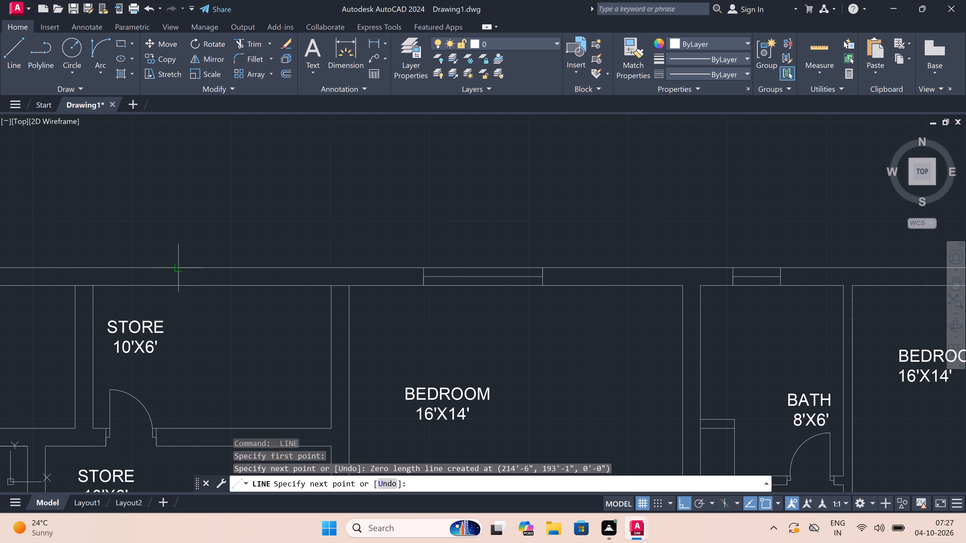
pyautogui.click(180, 267)
pyautogui.doubleClick(180, 279)
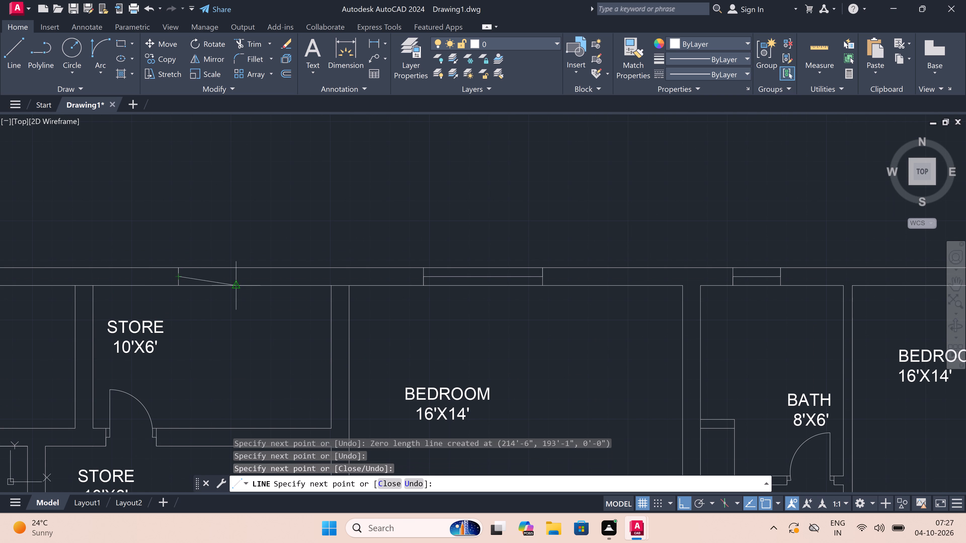
pyautogui.write("2'")
pyautogui.press('space')
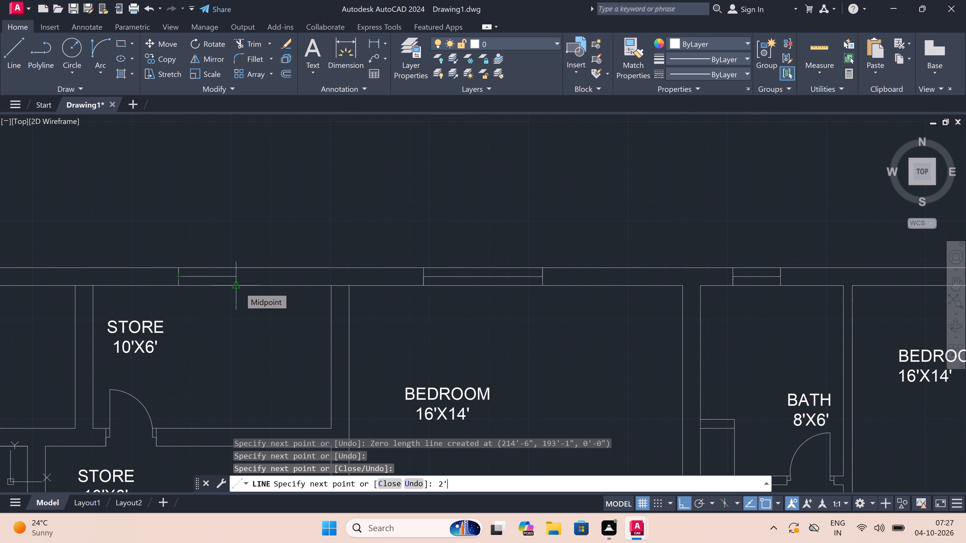
pyautogui.scroll(2, 217, 271)
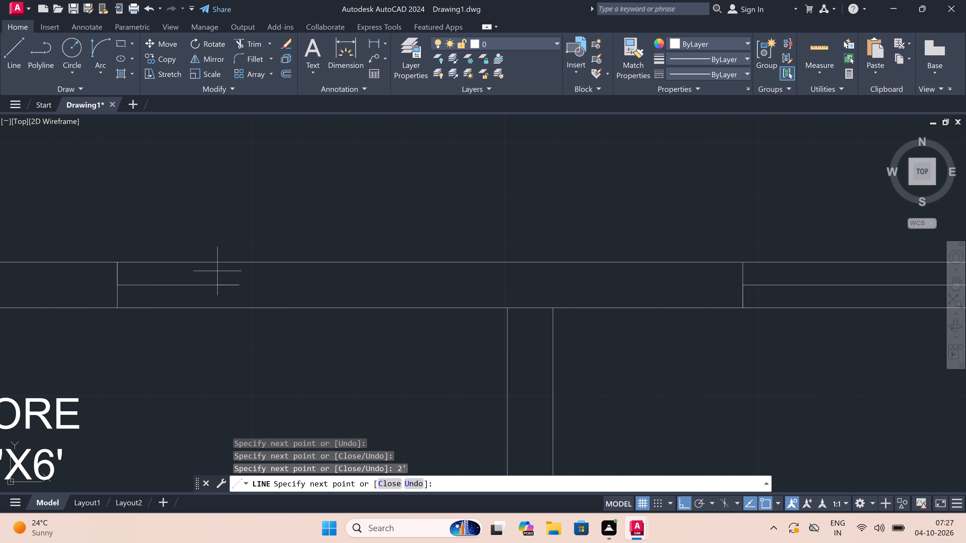
pyautogui.doubleClick(239, 263)
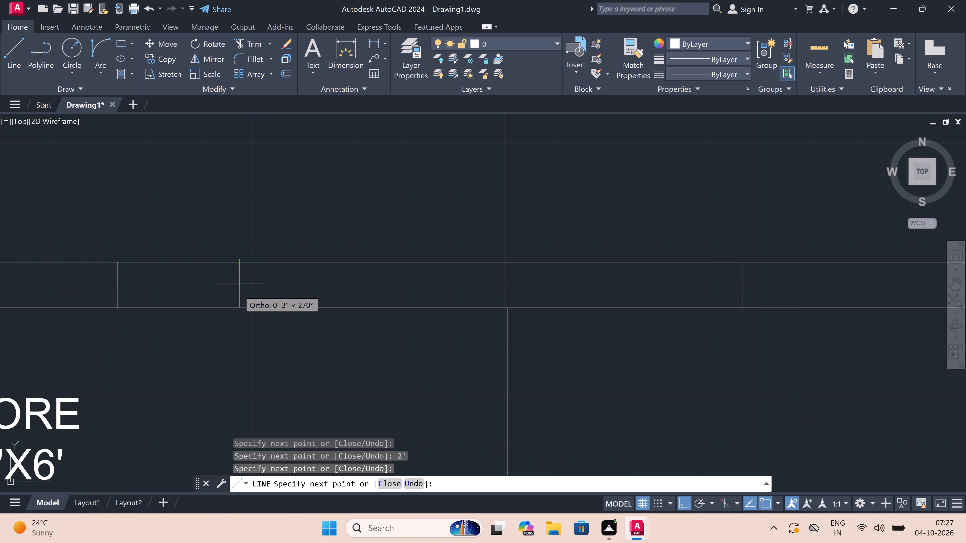
pyautogui.click(238, 308)
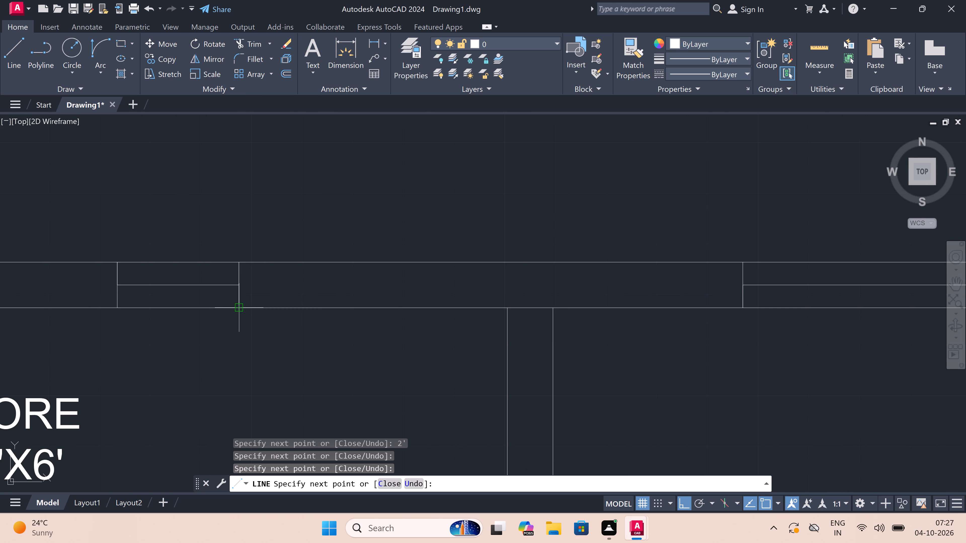
pyautogui.press('Escape')
# Look over the whole floor plan for outer walls that still need windows and for labels that need adjusting.
pyautogui.press('space')
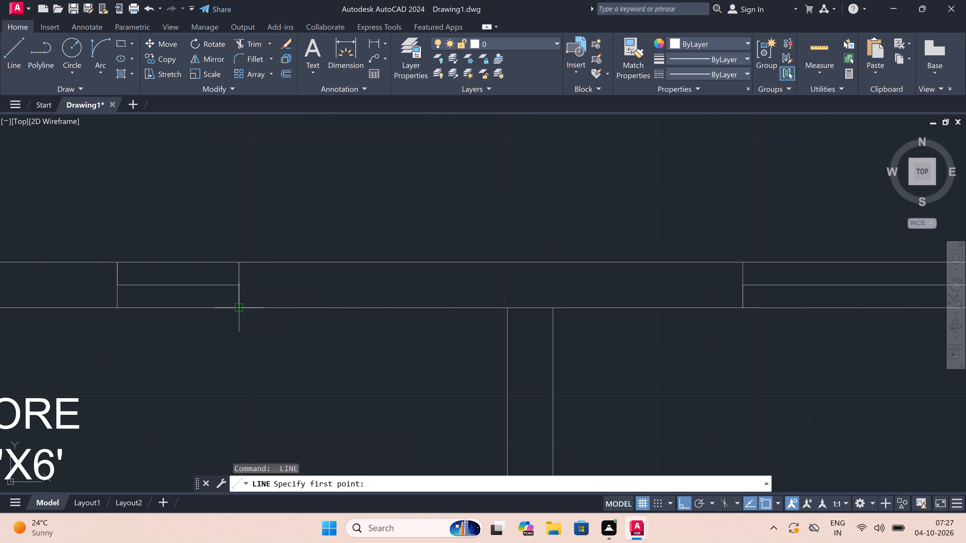
pyautogui.scroll(-4, 252, 272)
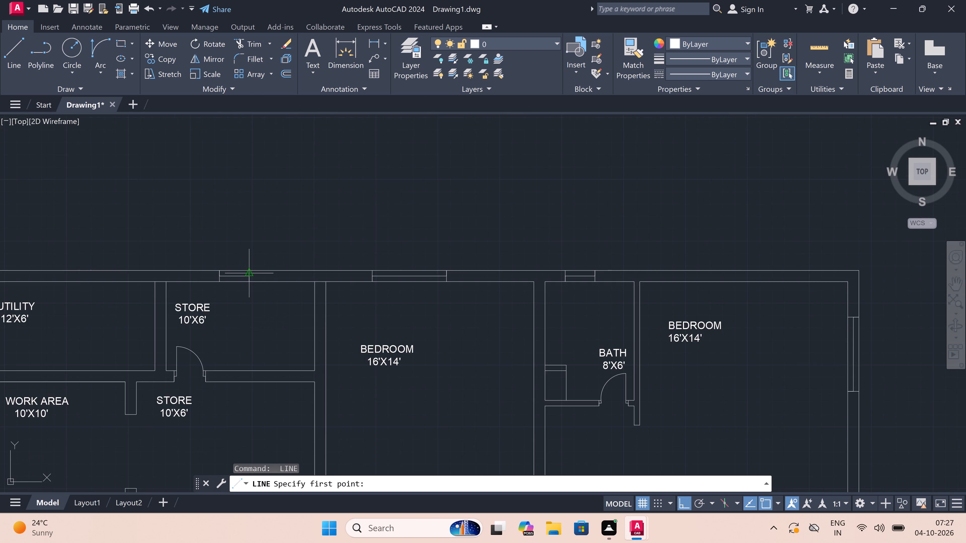
pyautogui.scroll(-2, 142, 264)
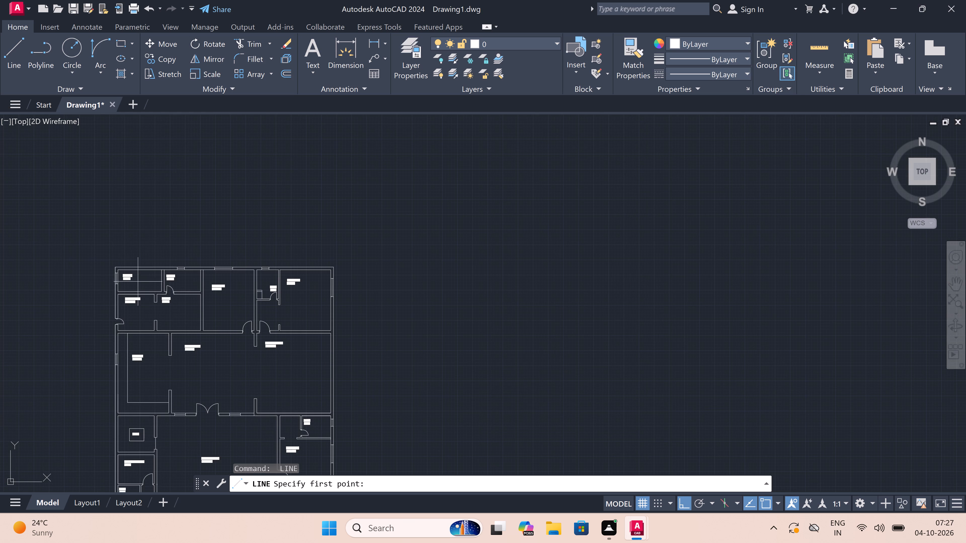
pyautogui.scroll(2, 120, 324)
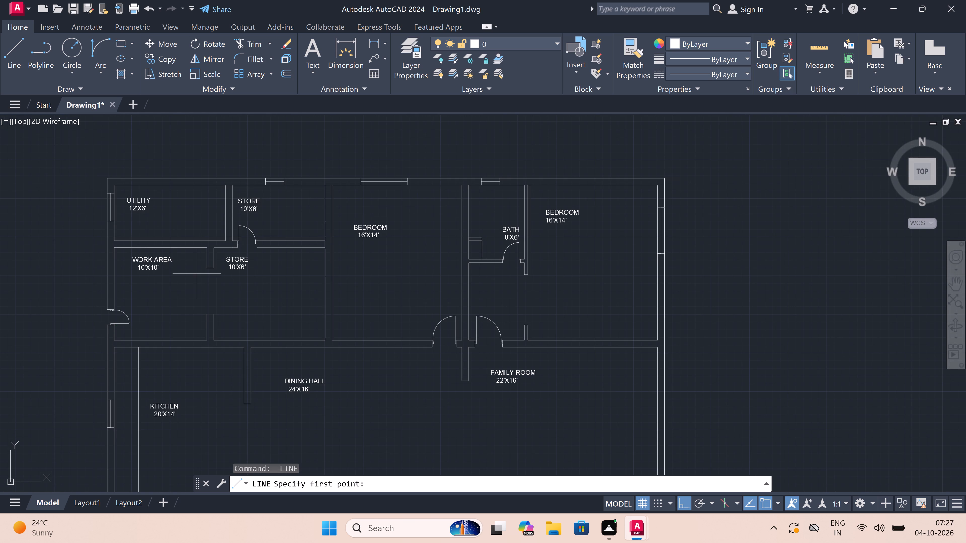
pyautogui.scroll(-2, 204, 268)
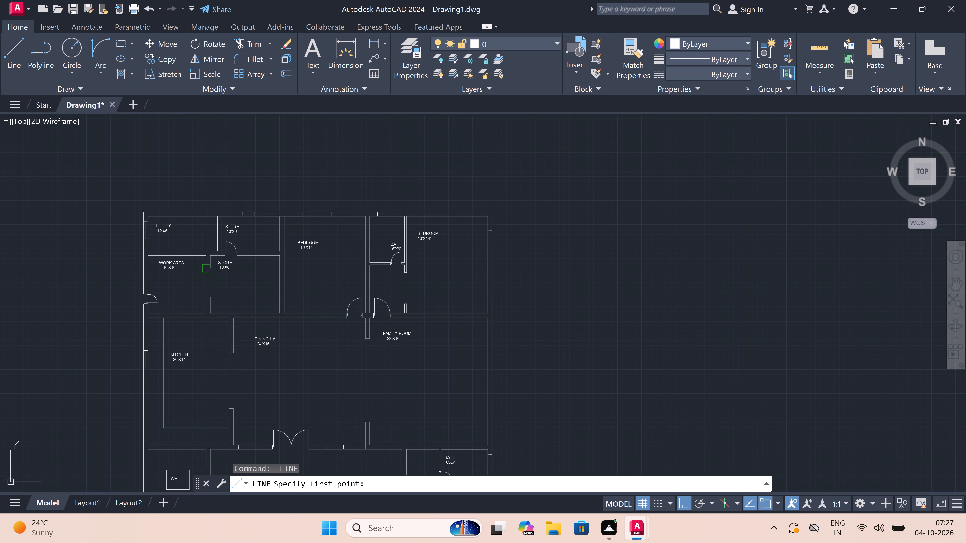
pyautogui.scroll(2, 436, 403)
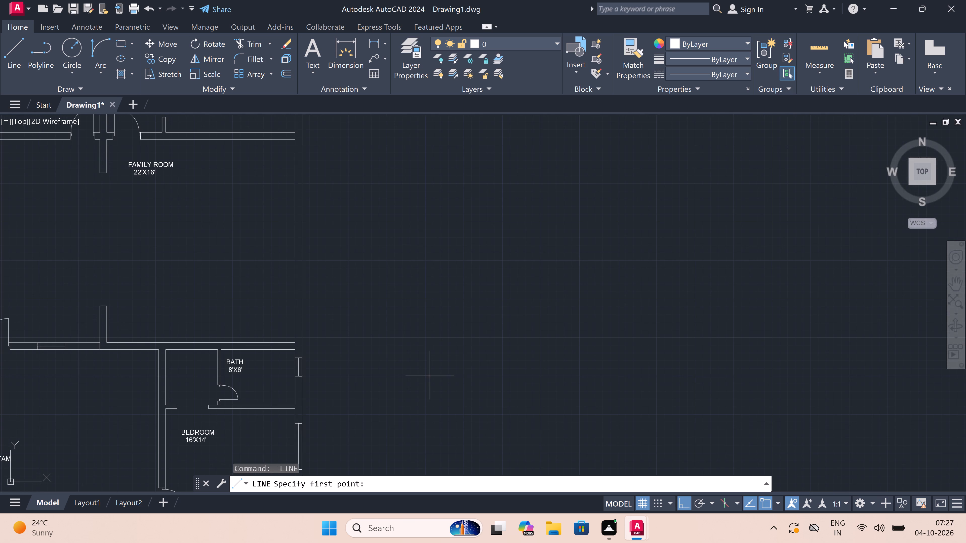
pyautogui.scroll(-2, 328, 265)
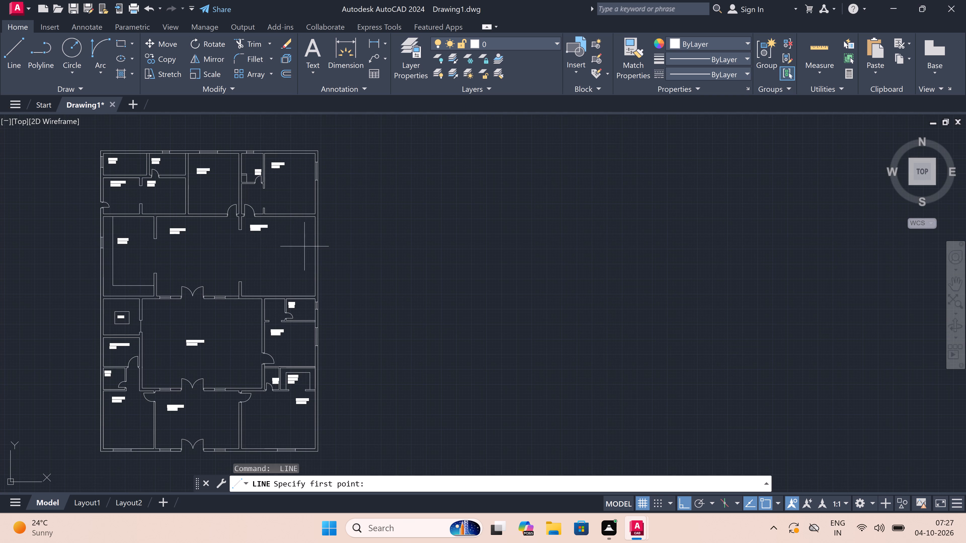
pyautogui.scroll(2, 286, 231)
pyautogui.scroll(-2, 286, 235)
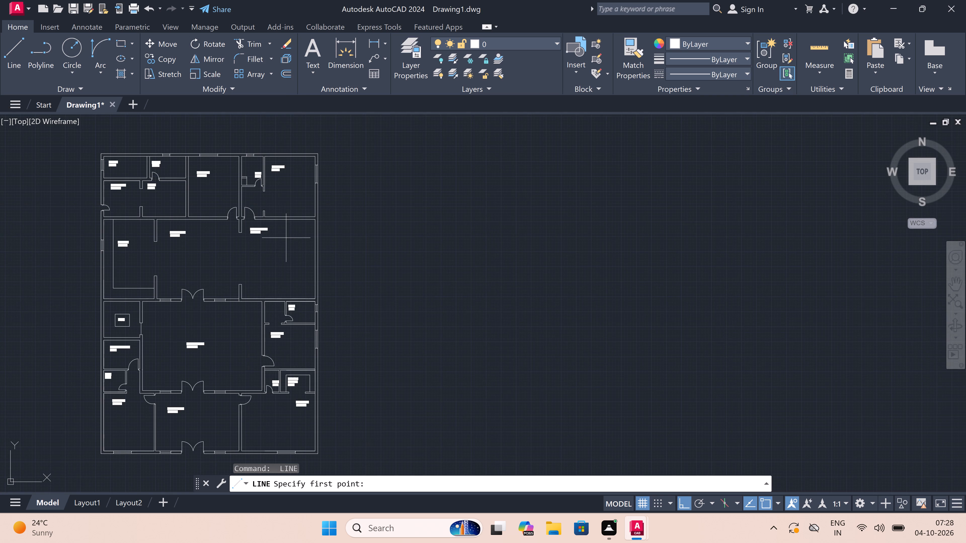
pyautogui.scroll(-1, 287, 331)
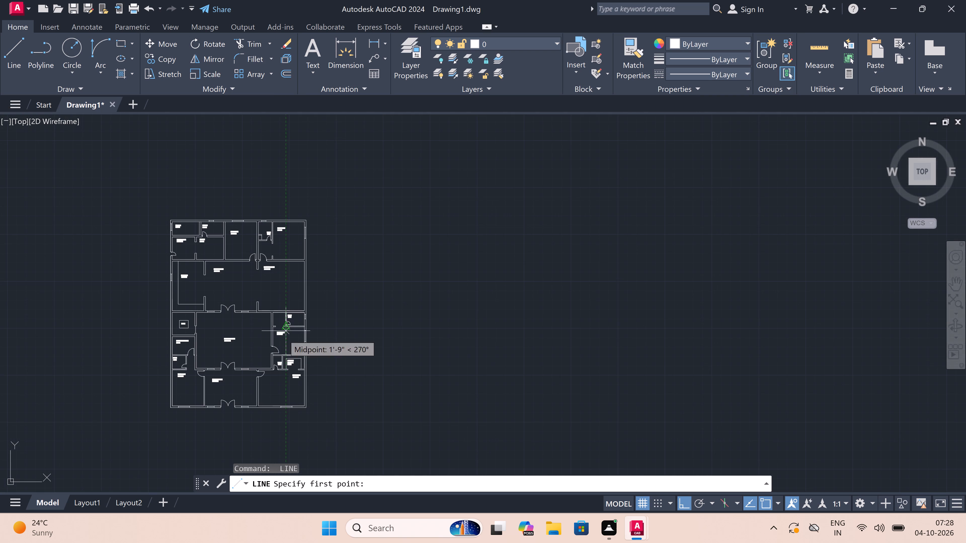
# Move the BATH 9'X7' label about 3" west so it sits clear of the wall beside the walk-in closet.
pyautogui.scroll(3, 265, 367)
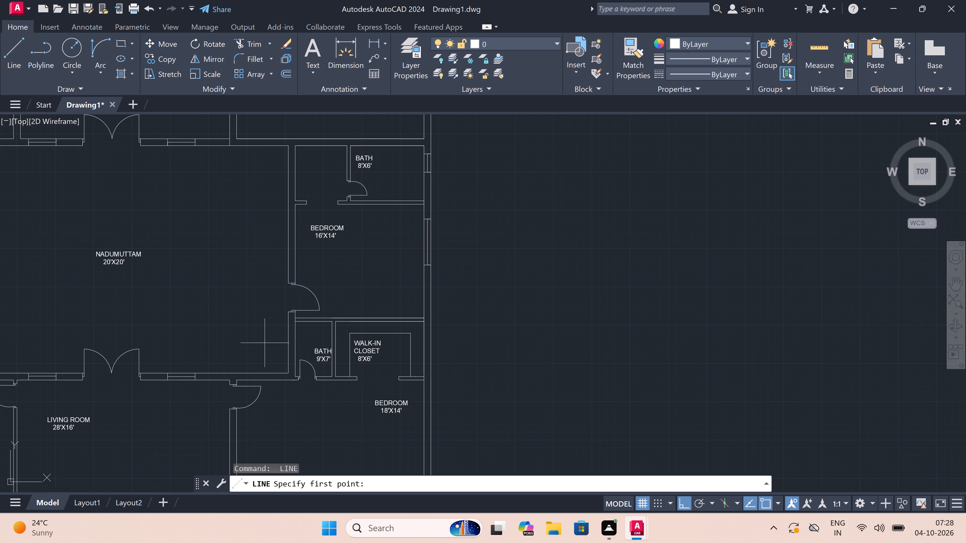
pyautogui.scroll(3, 321, 366)
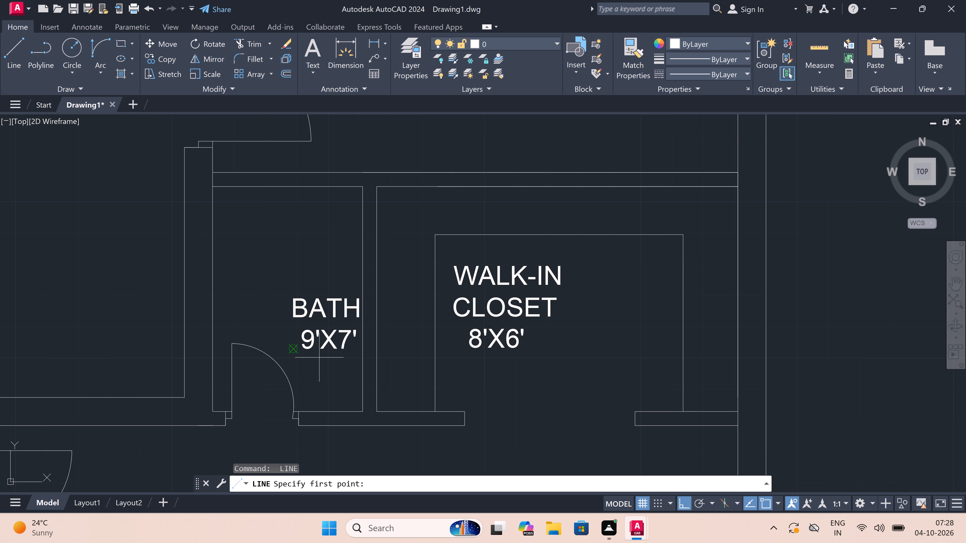
pyautogui.press('Escape')
pyautogui.press('Escape')
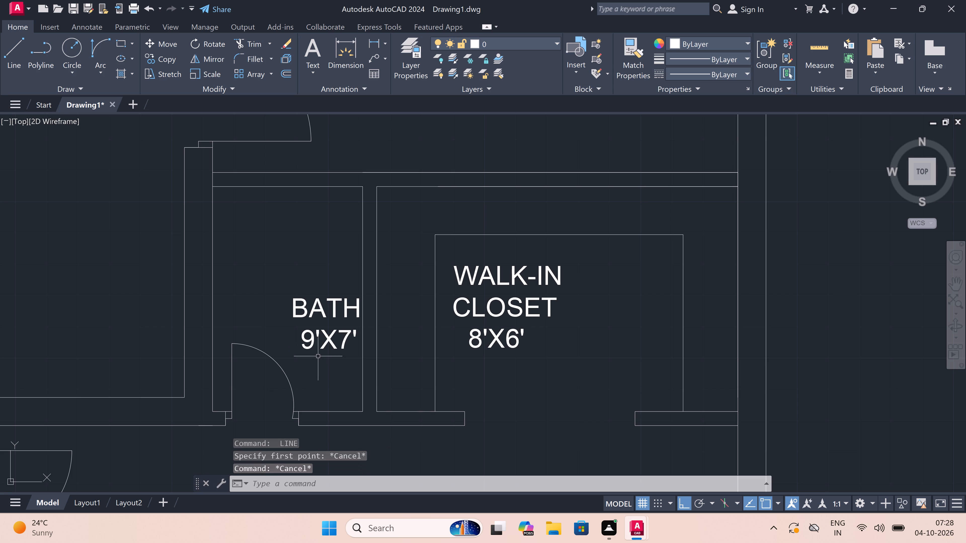
pyautogui.click(308, 316)
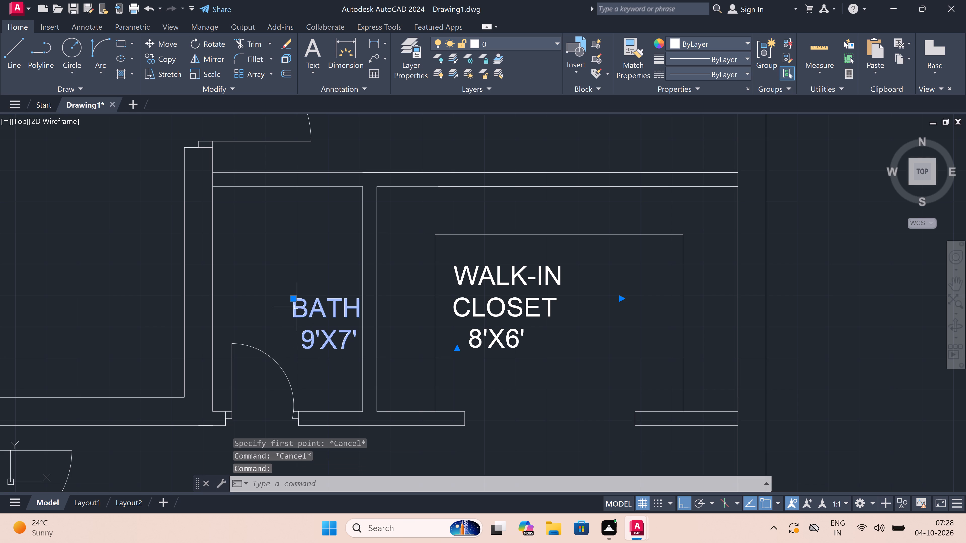
pyautogui.doubleClick(294, 299)
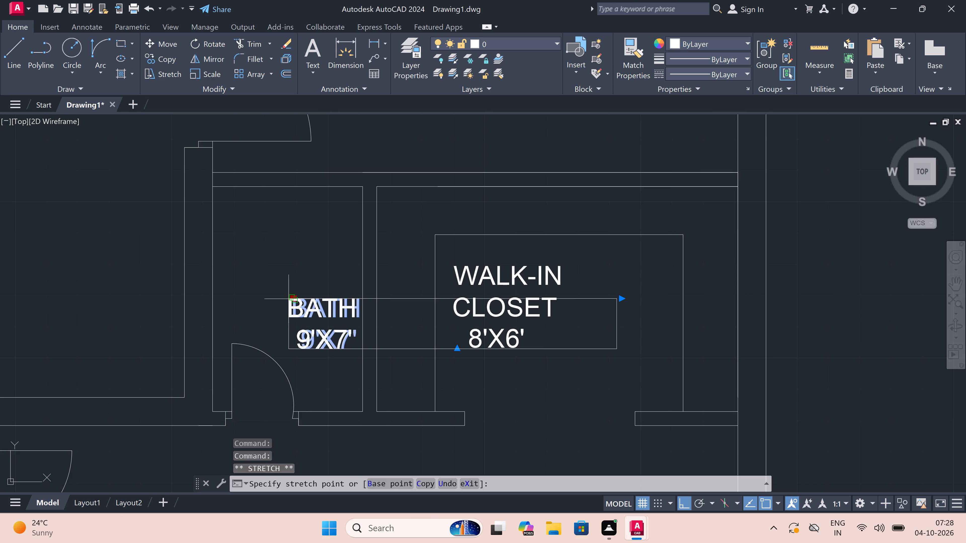
pyautogui.scroll(3, 284, 297)
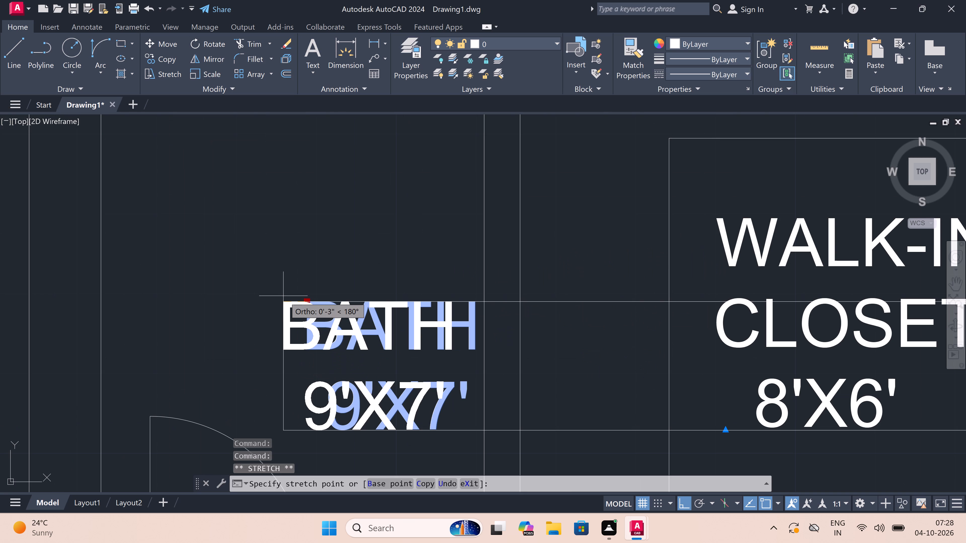
pyautogui.doubleClick(283, 296)
pyautogui.press('Escape')
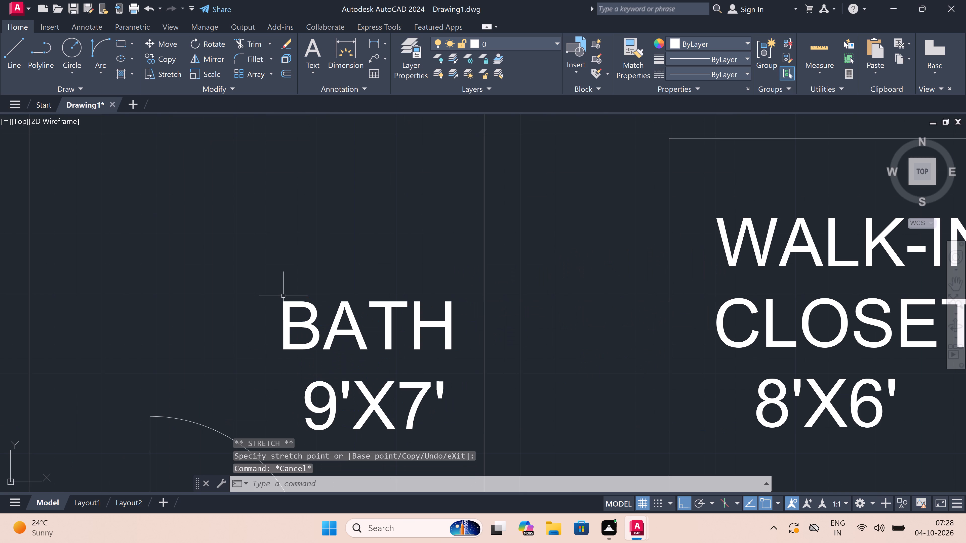
# Move the BATH 8'X6' label below the reading room about 3'-2" east, away from the outer wall.
pyautogui.scroll(-7, 286, 295)
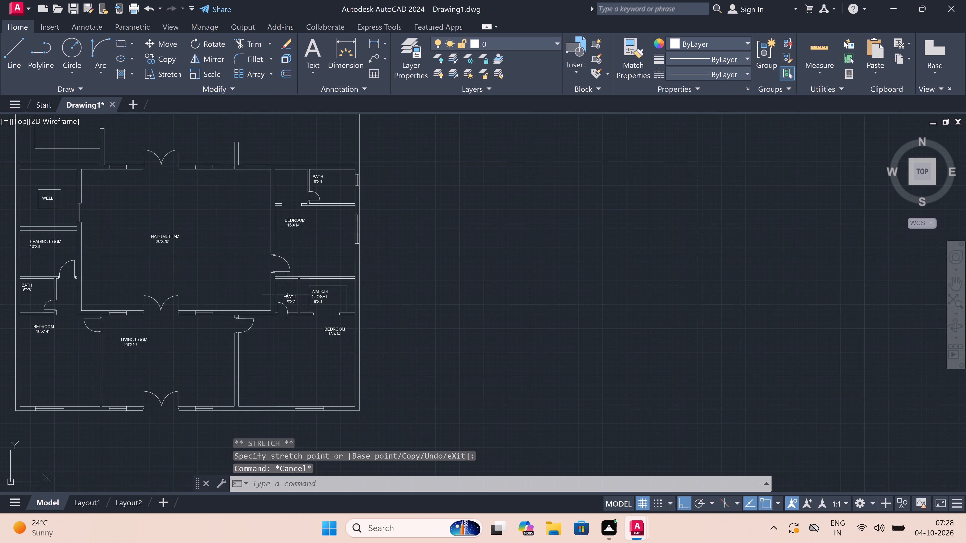
pyautogui.scroll(-2, 286, 295)
pyautogui.scroll(3, 164, 282)
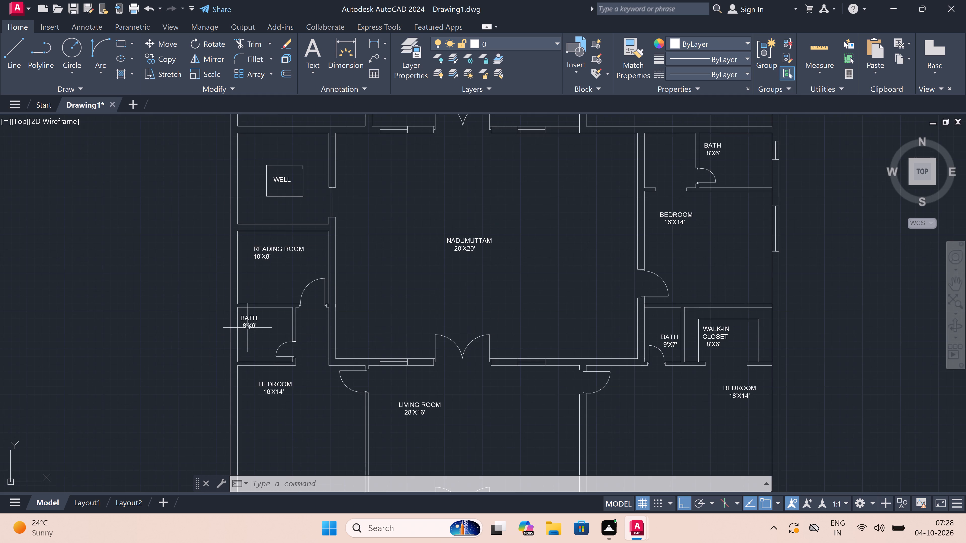
pyautogui.scroll(2, 248, 328)
pyautogui.click(247, 310)
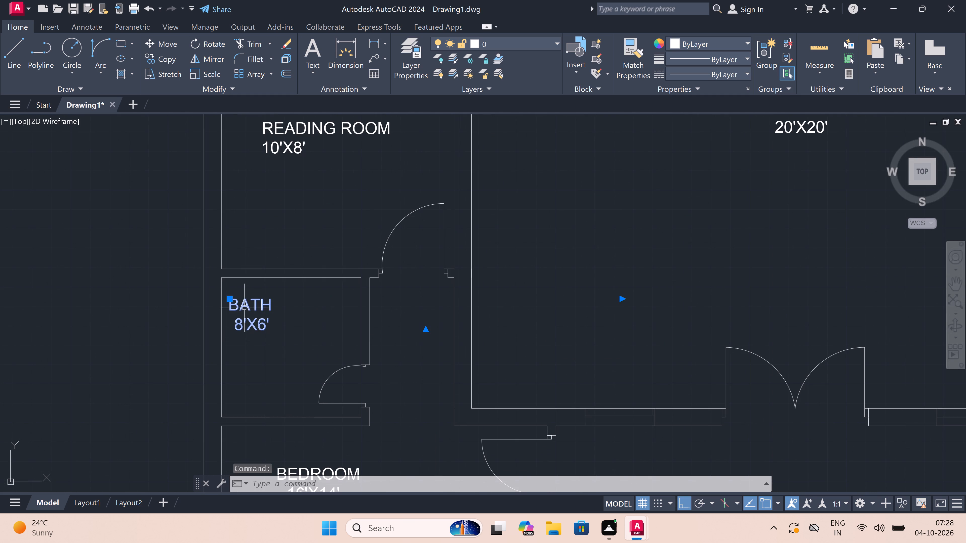
pyautogui.tripleClick(228, 299)
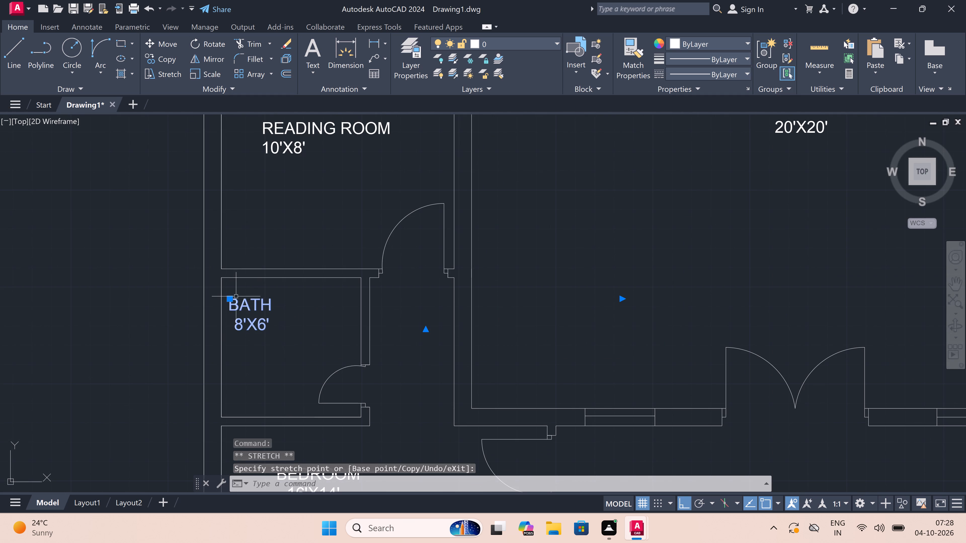
pyautogui.click(232, 298)
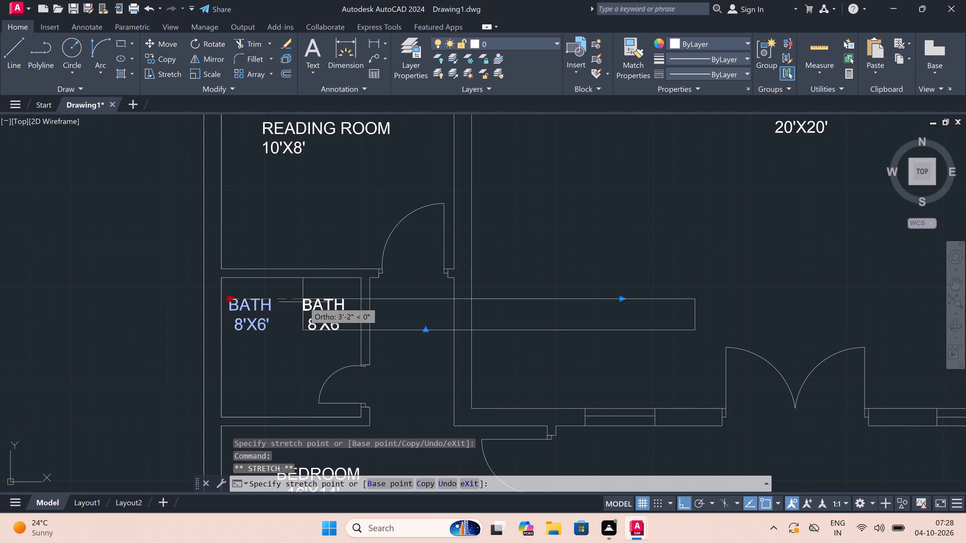
pyautogui.click(304, 302)
pyautogui.press('Escape')
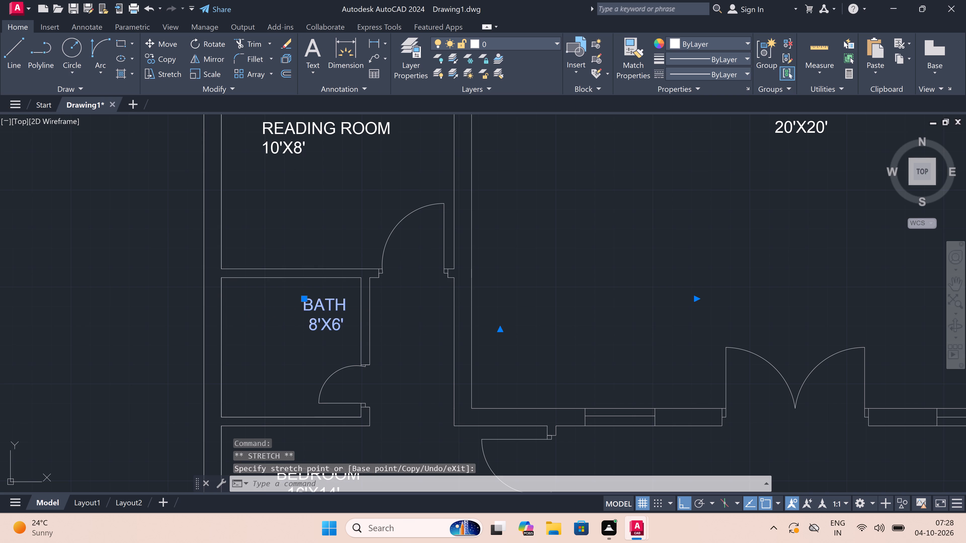
# Draw a window in that bath's west wall: a line across the wall, a 2' centre line running south, and a closing line.
pyautogui.write('L')
pyautogui.press('space')
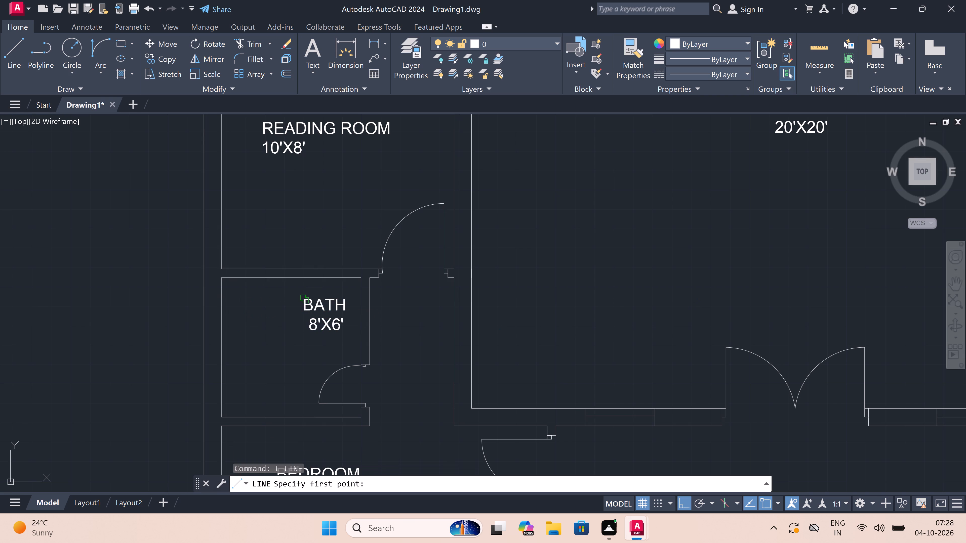
pyautogui.click(216, 301)
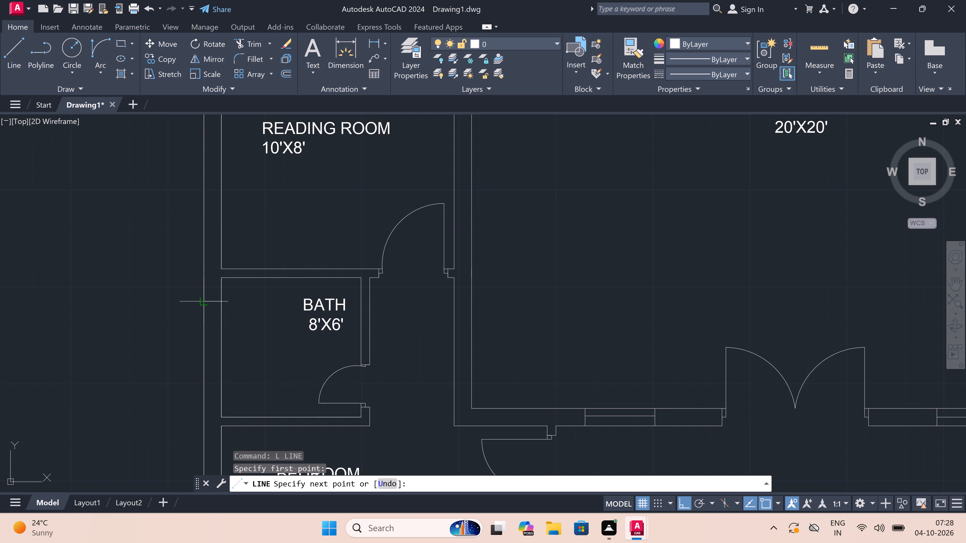
pyautogui.click(203, 302)
pyautogui.click(210, 302)
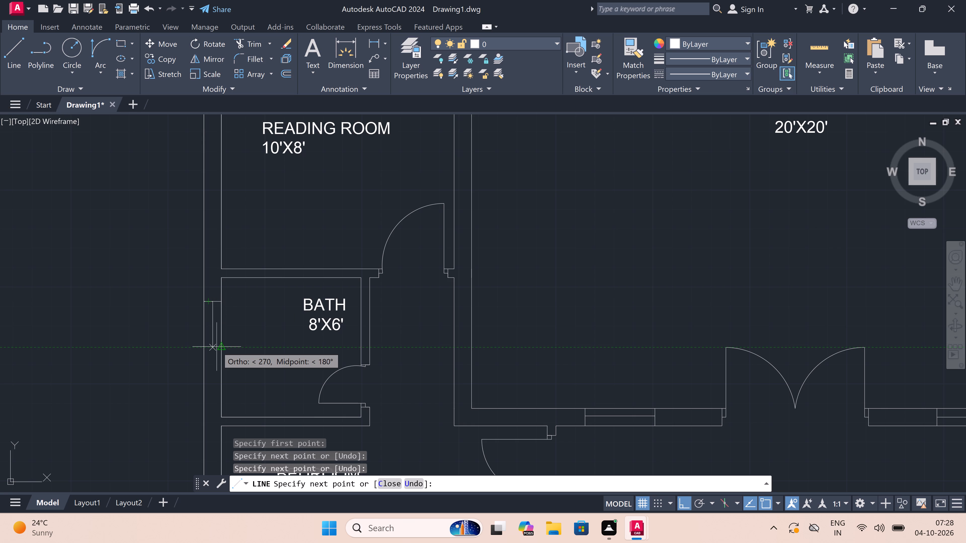
pyautogui.write("2'")
pyautogui.press('space')
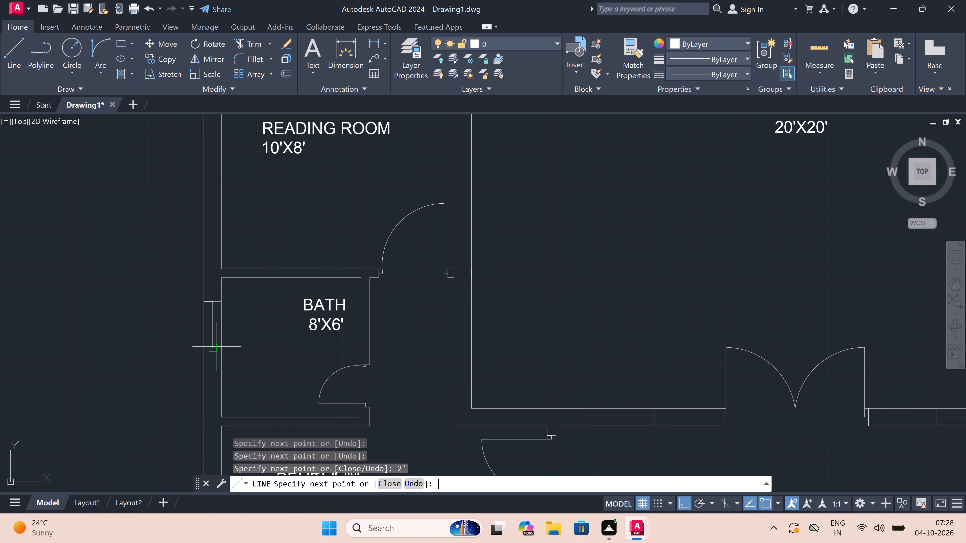
pyautogui.scroll(2, 216, 346)
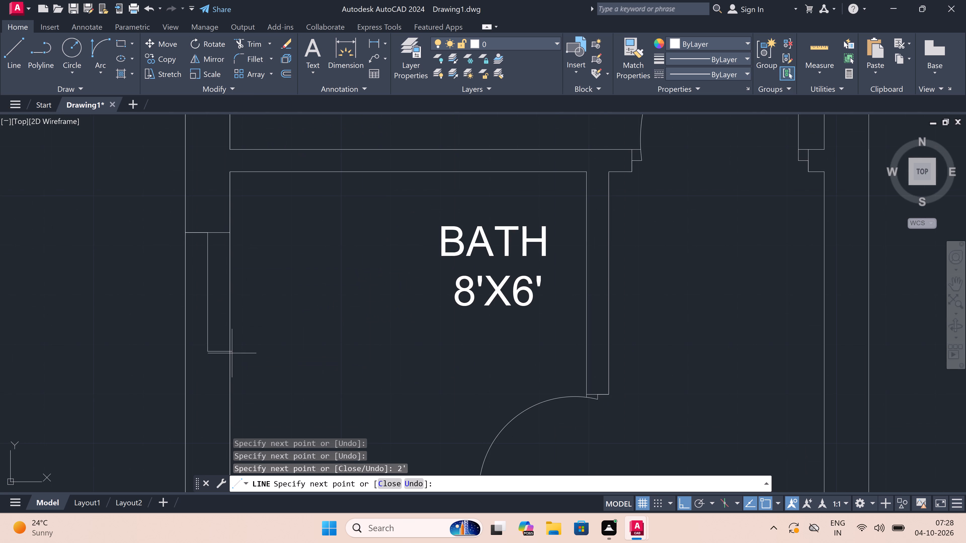
pyautogui.click(228, 351)
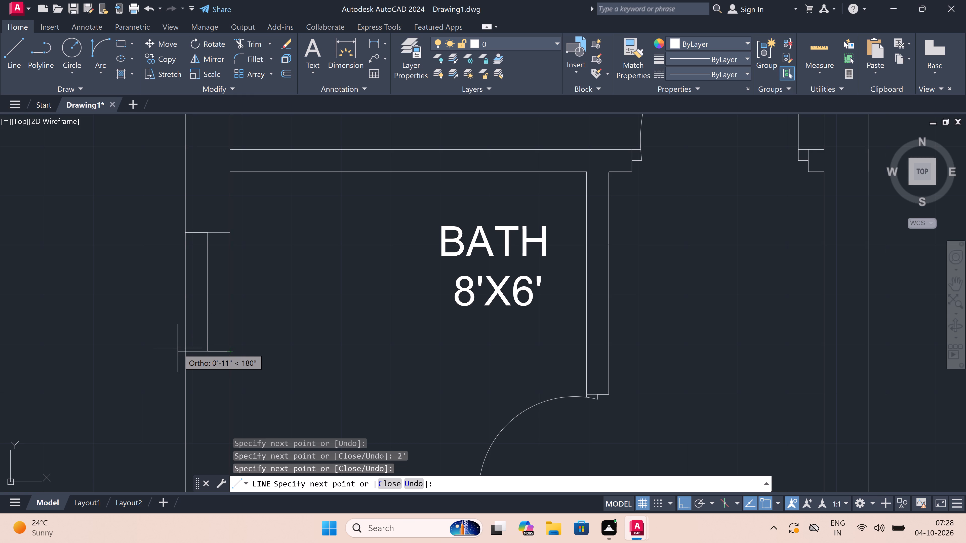
pyautogui.tripleClick(187, 351)
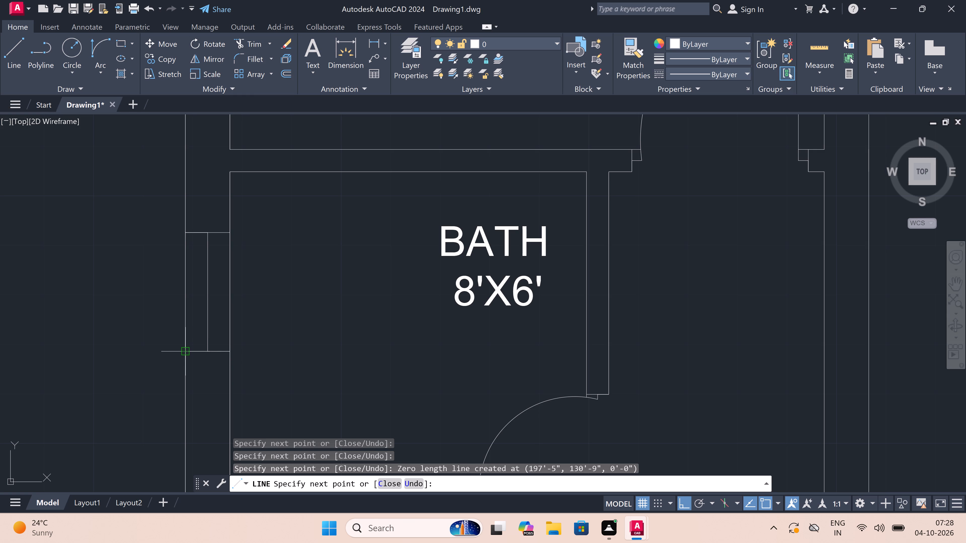
pyautogui.press('Escape')
# Look over the bedrooms, well area and reading room for outer walls that still need windows.
pyautogui.press('space')
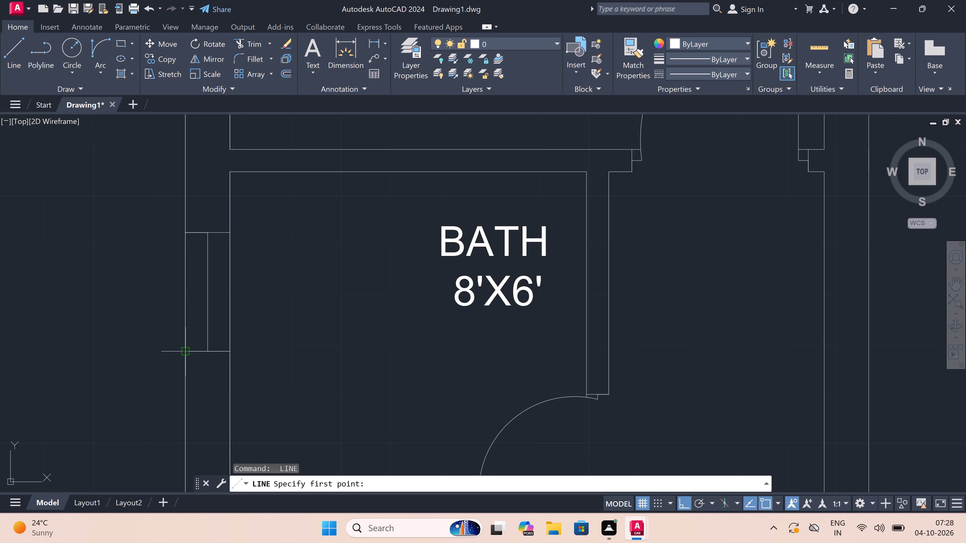
pyautogui.scroll(-3, 214, 361)
pyautogui.scroll(-2, 242, 341)
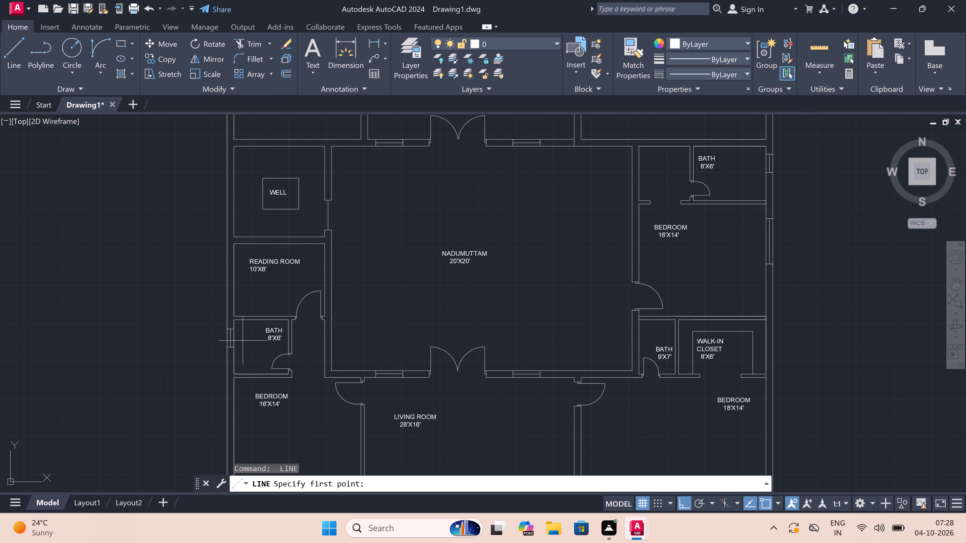
pyautogui.scroll(2, 226, 263)
pyautogui.scroll(-2, 226, 263)
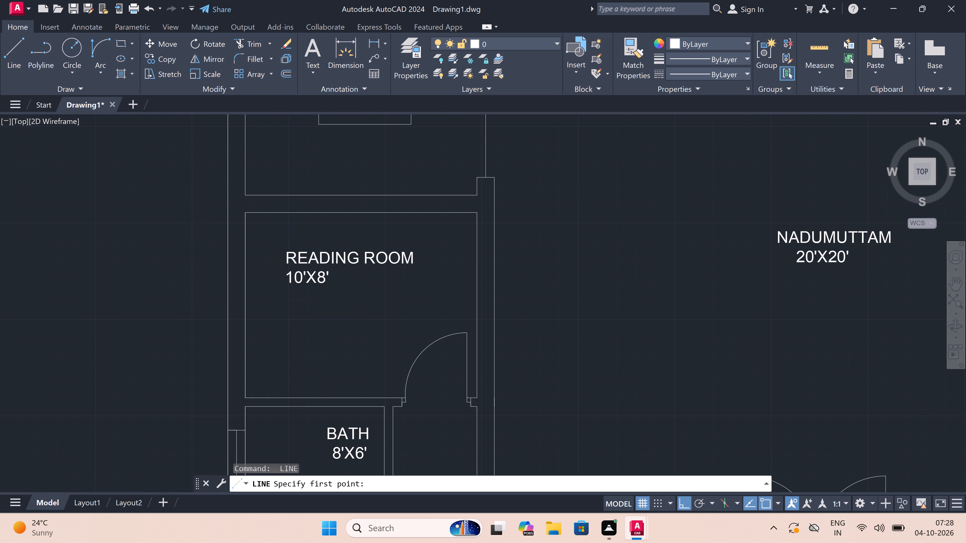
pyautogui.scroll(-2, 255, 304)
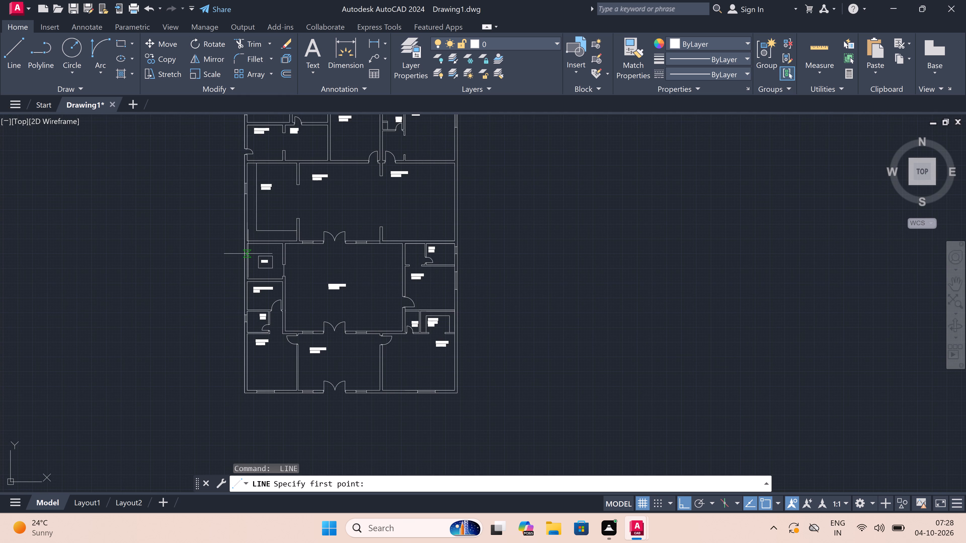
pyautogui.scroll(2, 264, 383)
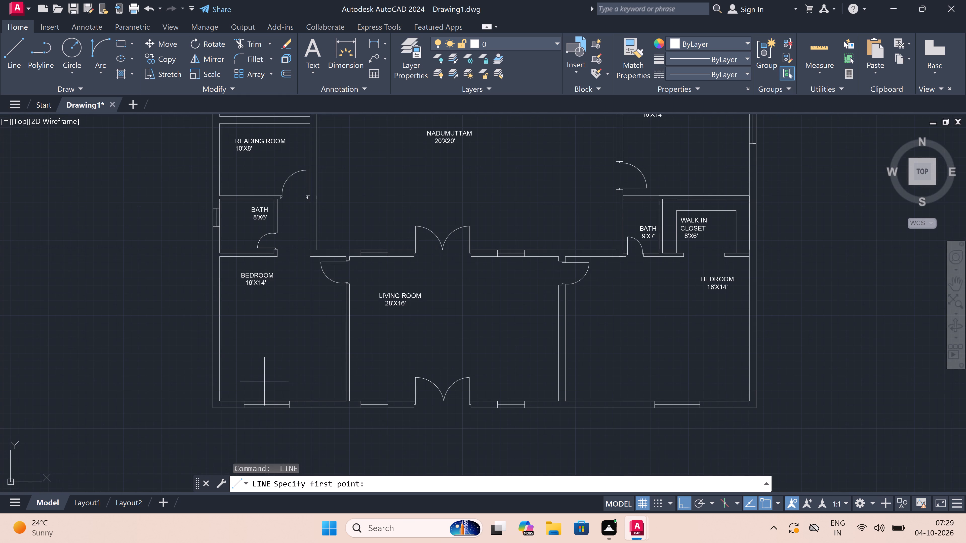
pyautogui.scroll(-3, 250, 369)
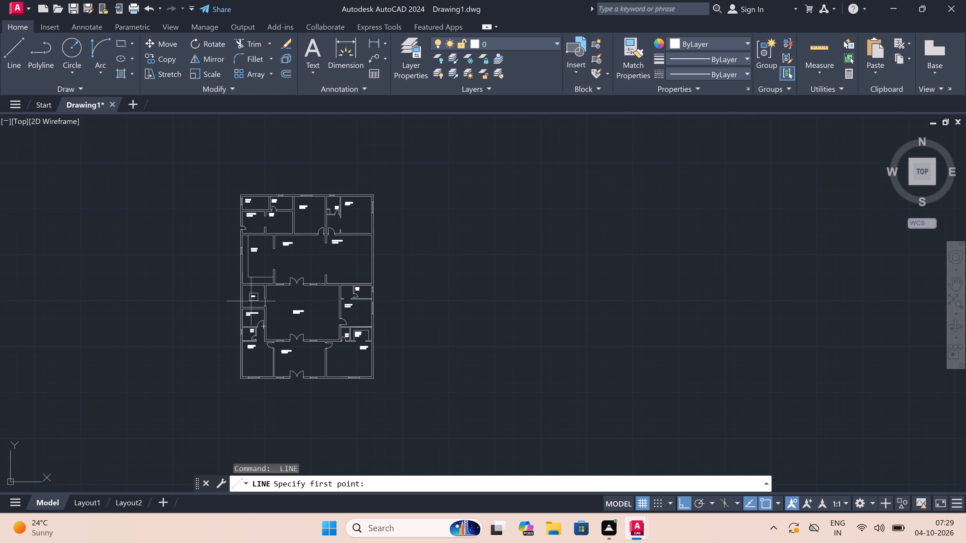
pyautogui.scroll(3, 249, 292)
pyautogui.scroll(2, 243, 329)
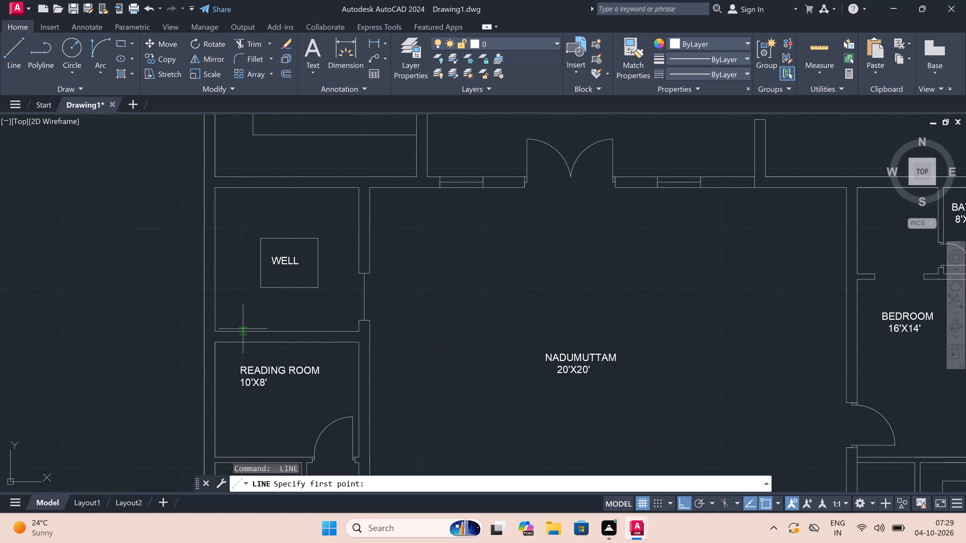
pyautogui.scroll(-1, 243, 329)
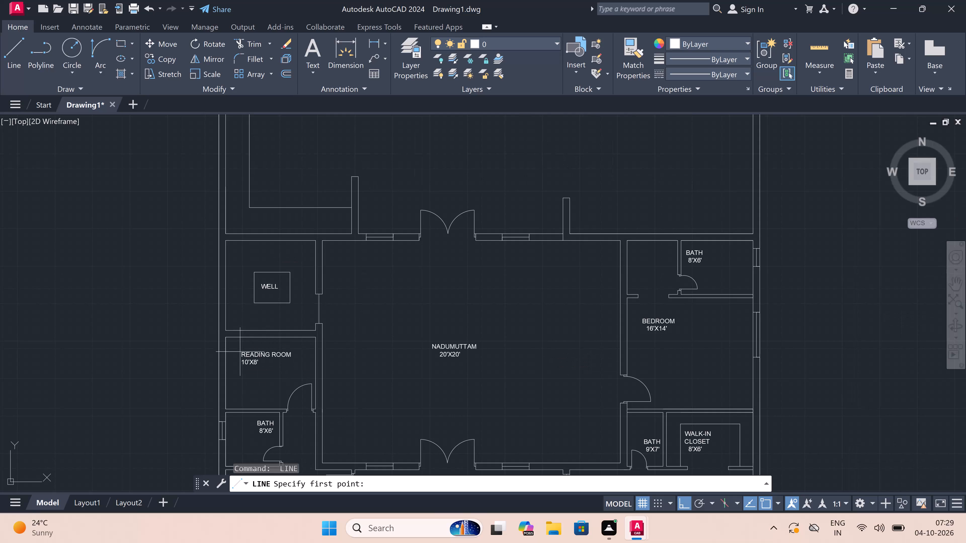
pyautogui.scroll(-1, 238, 350)
# Draw a window in the reading room's west wall: a line across the wall, a 3' centre line running south, and a closing line.
pyautogui.scroll(2, 234, 364)
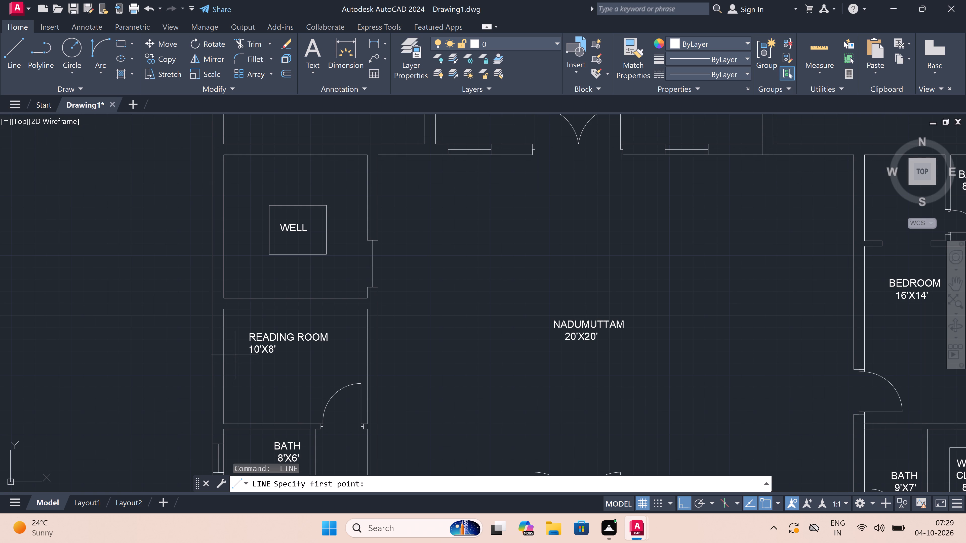
pyautogui.scroll(1, 227, 349)
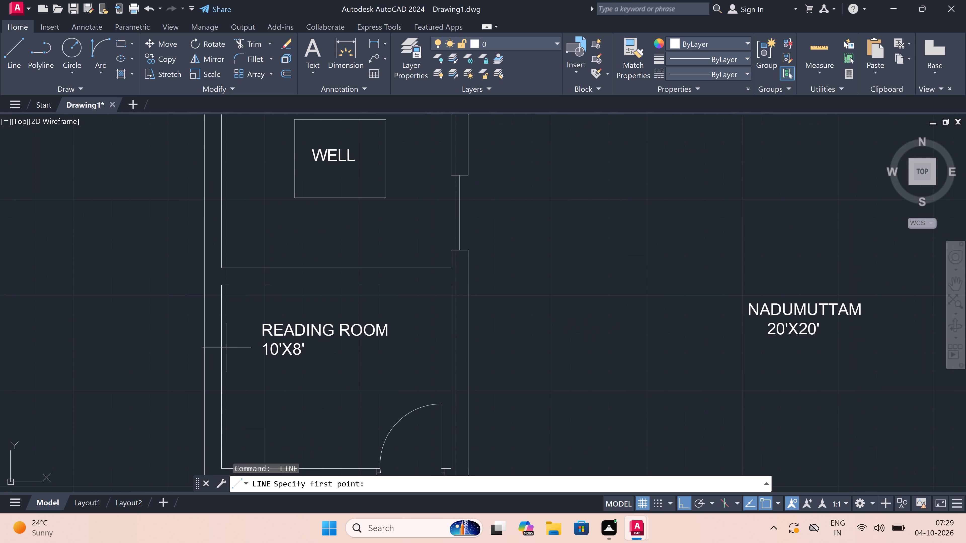
pyautogui.doubleClick(224, 322)
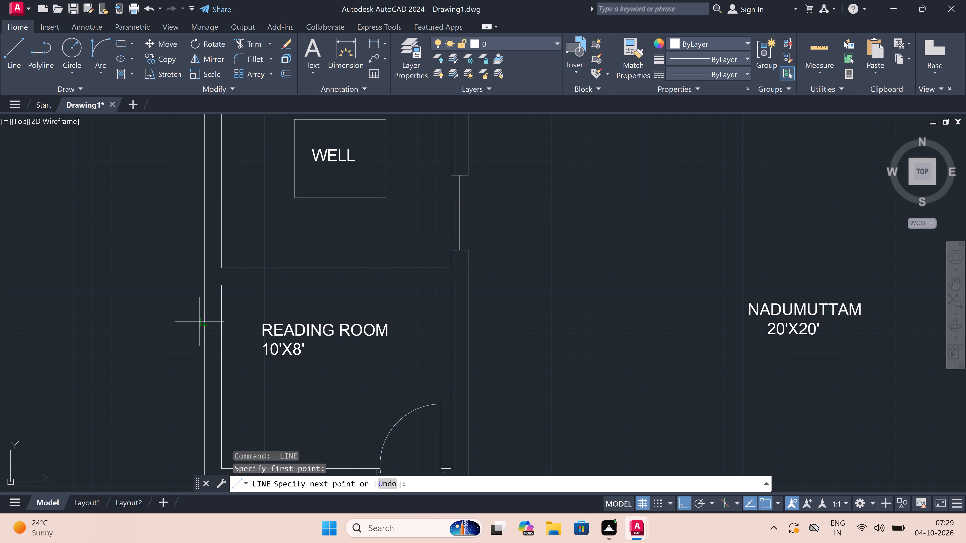
pyautogui.doubleClick(207, 324)
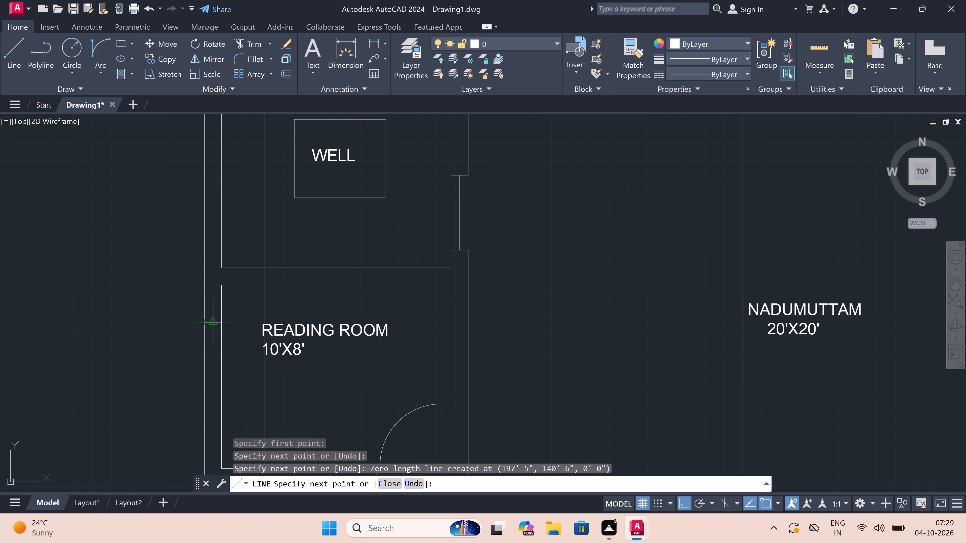
pyautogui.doubleClick(216, 324)
pyautogui.press('3')
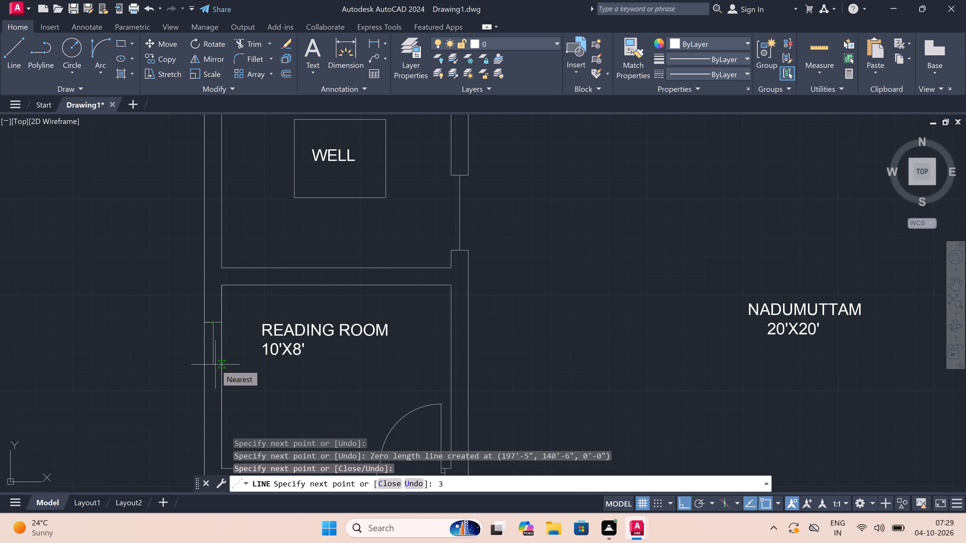
pyautogui.write("'")
pyautogui.press('space')
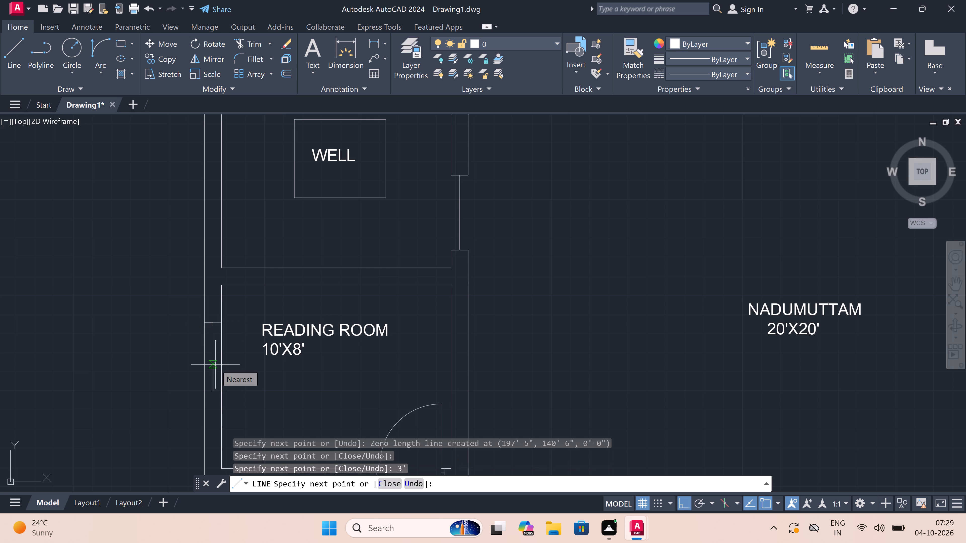
pyautogui.doubleClick(204, 394)
pyautogui.doubleClick(221, 394)
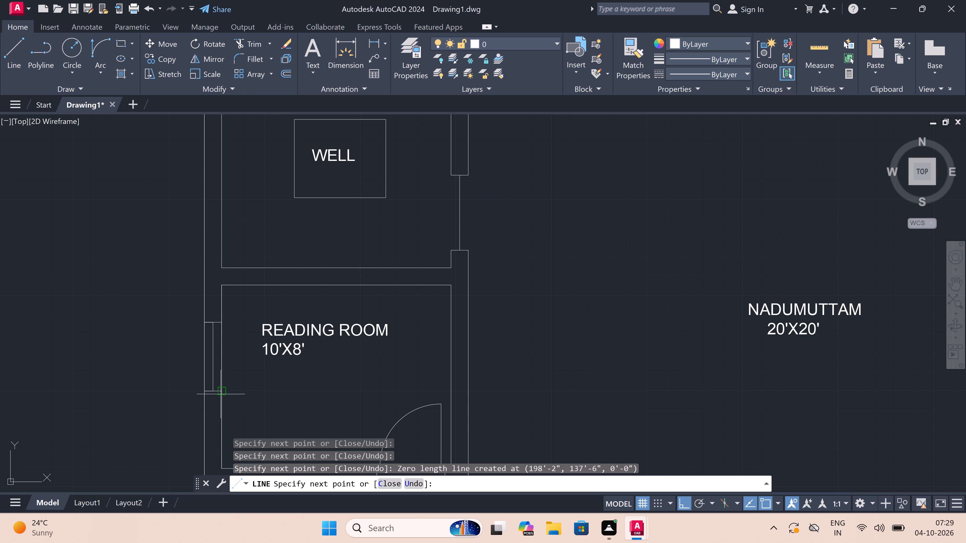
# Look over the whole floor plan, from the northern bedrooms to the family room and dining hall, for anything still missing.
pyautogui.press('Escape')
pyautogui.press('space')
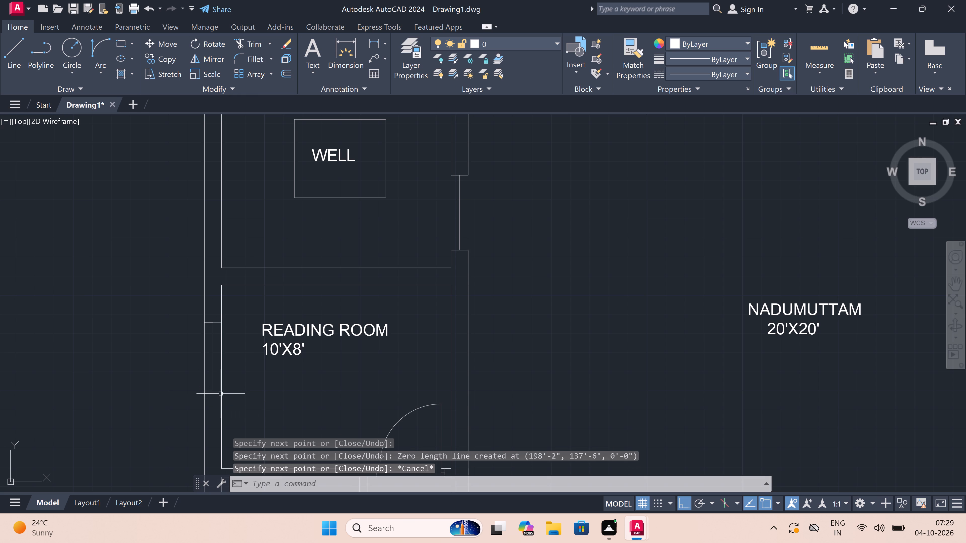
pyautogui.scroll(-2, 212, 381)
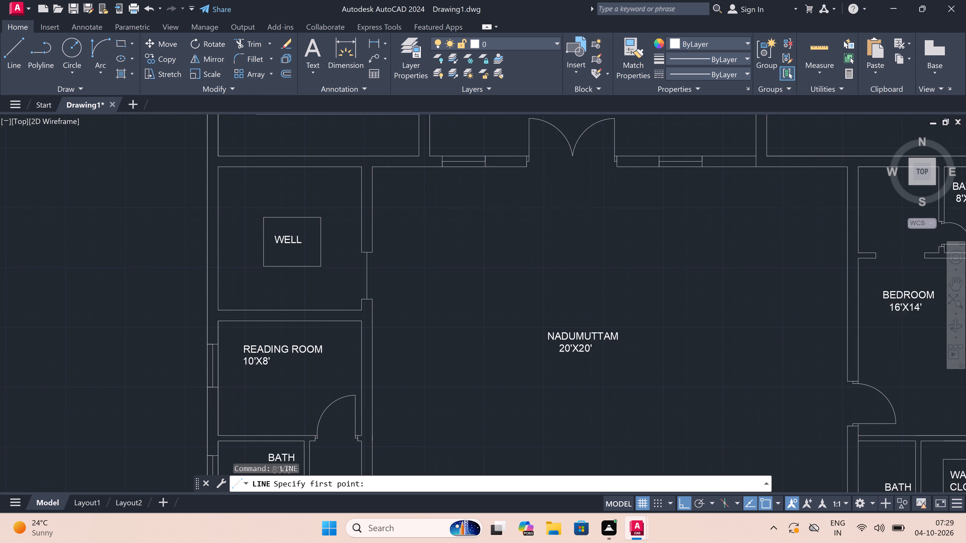
pyautogui.scroll(-3, 212, 381)
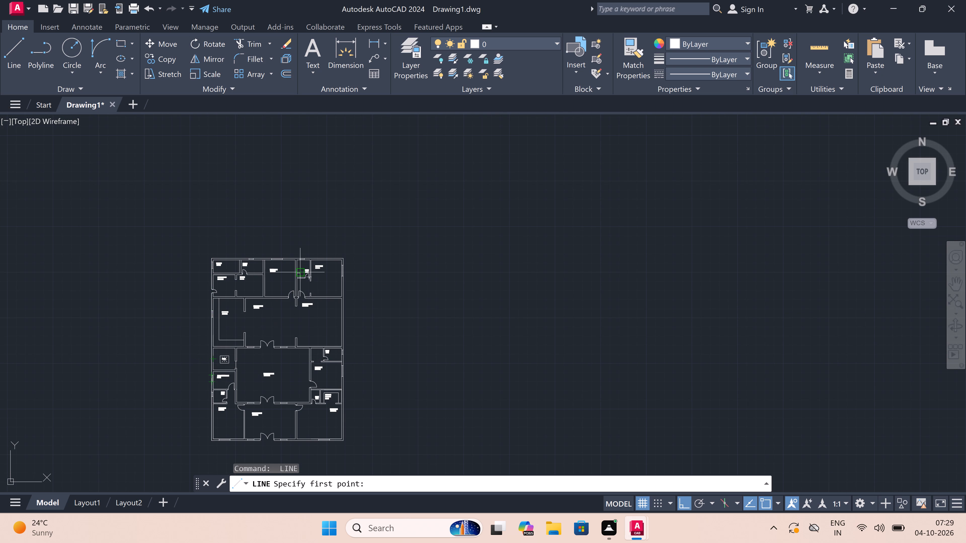
pyautogui.scroll(4, 361, 246)
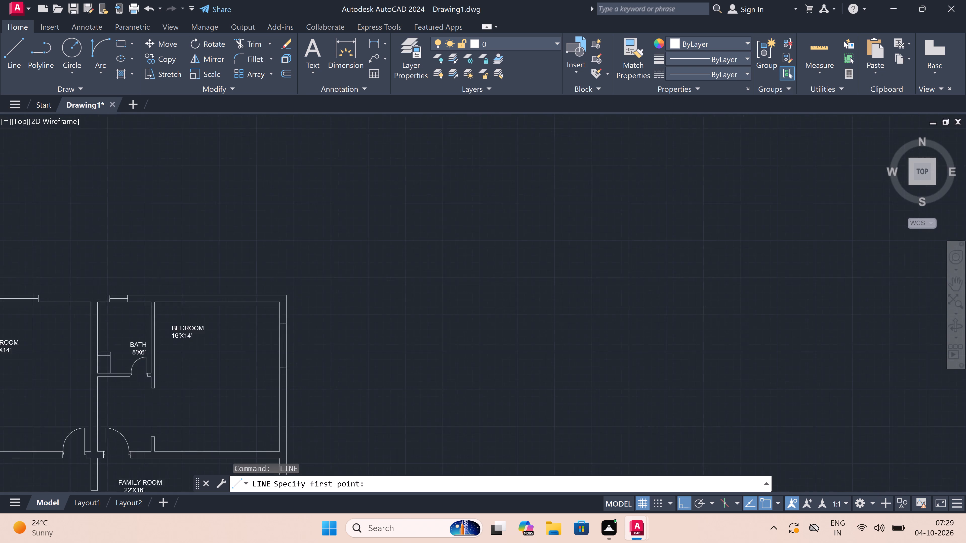
pyautogui.scroll(-2, 356, 248)
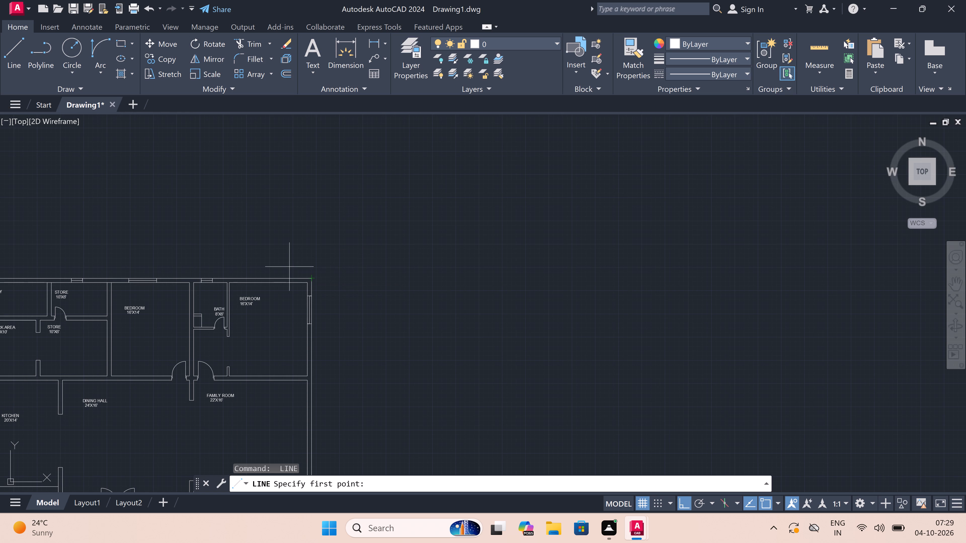
pyautogui.scroll(-2, 289, 267)
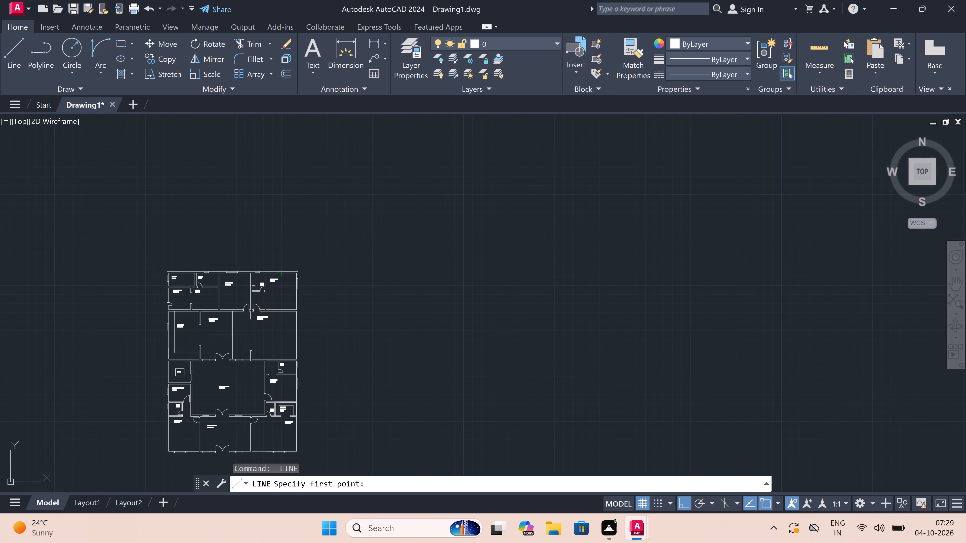
pyautogui.scroll(3, 254, 331)
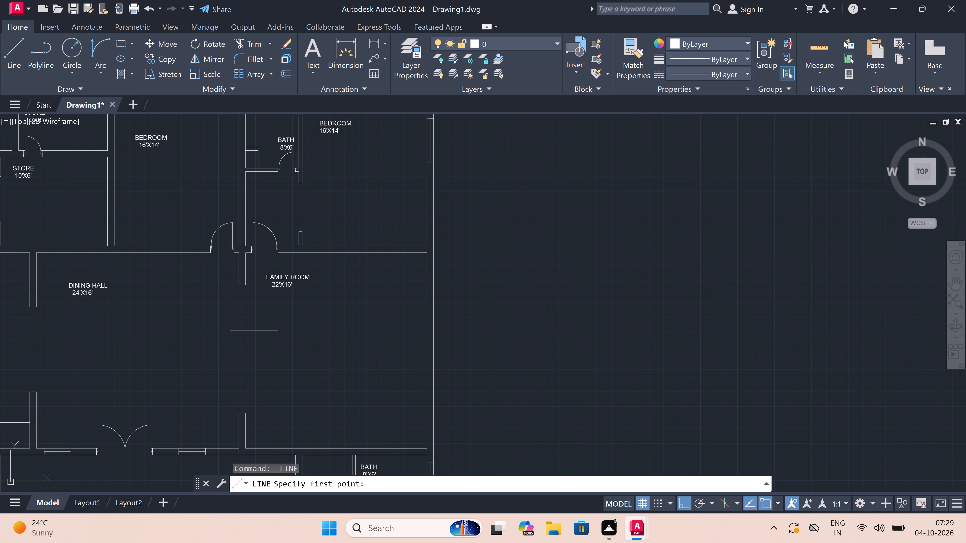
pyautogui.scroll(-1, 254, 331)
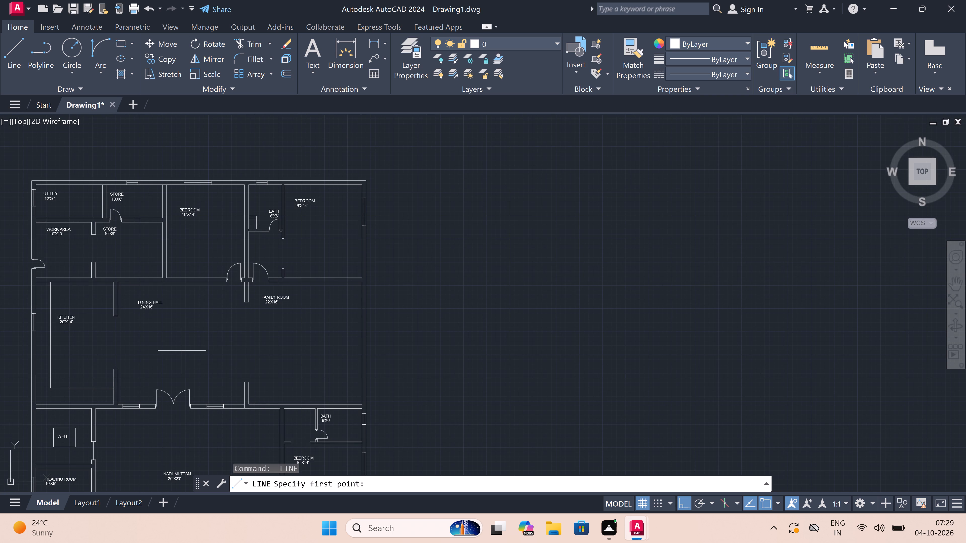
pyautogui.scroll(-1, 182, 351)
pyautogui.scroll(1, 237, 286)
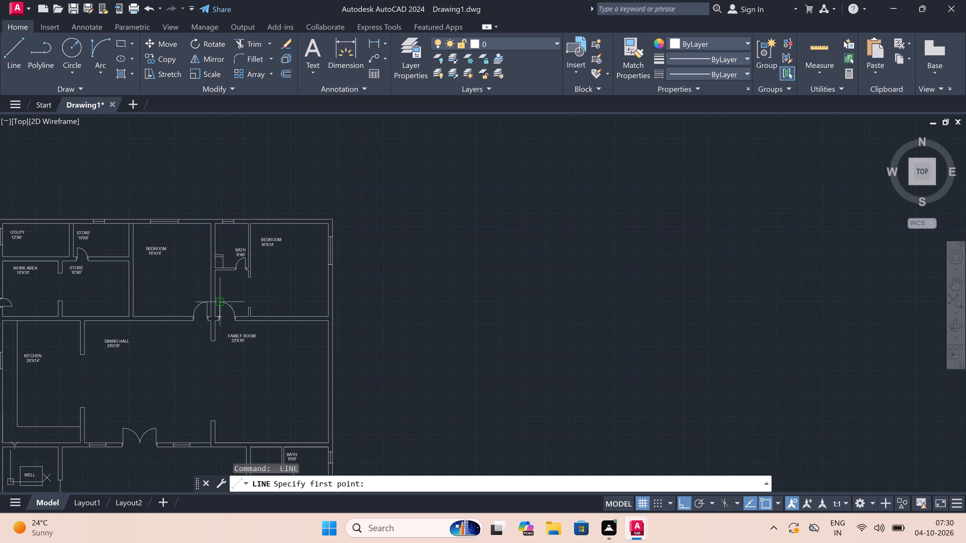
pyautogui.press('Escape')
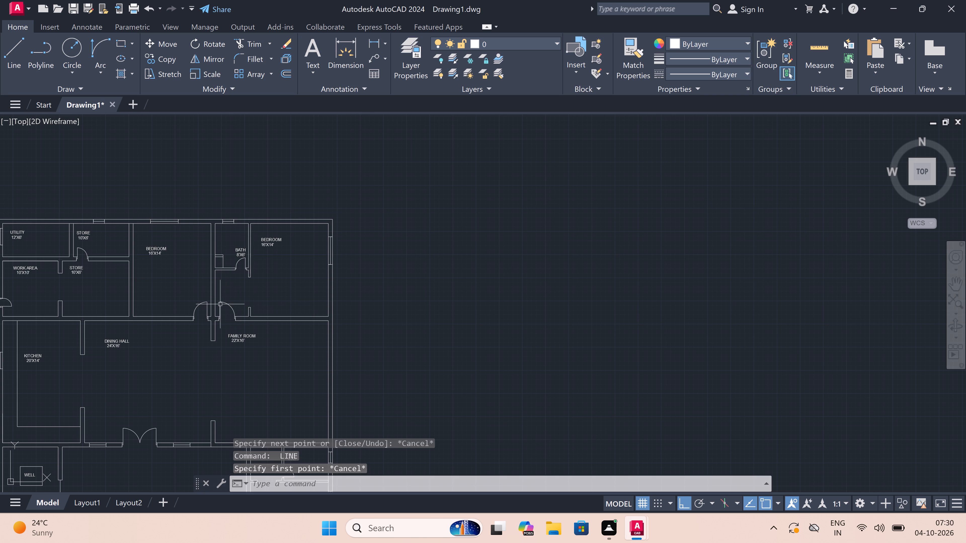
# Select all room labels similar to the FAMILY ROOM label and set their text height to 7".
pyautogui.scroll(1, 247, 347)
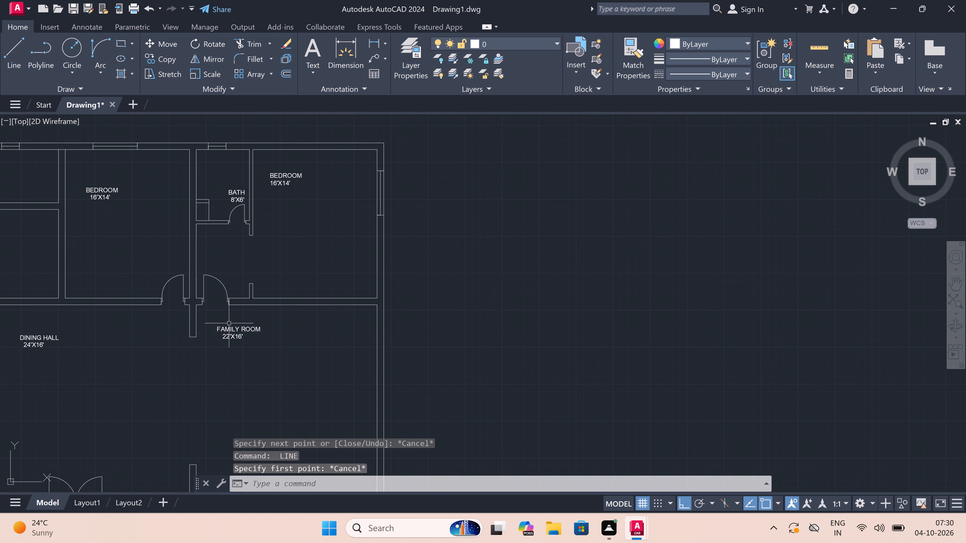
pyautogui.doubleClick(230, 331)
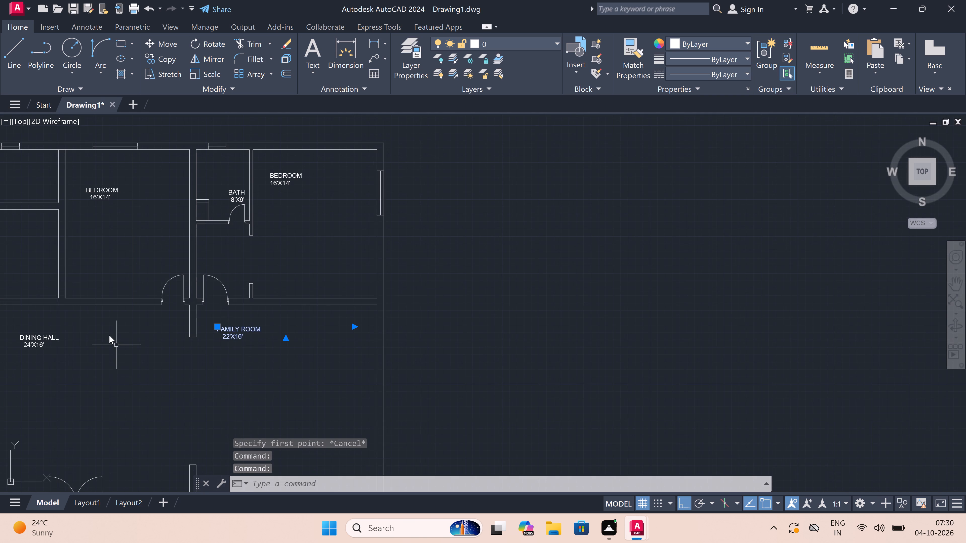
pyautogui.rightClick(106, 336)
pyautogui.doubleClick(149, 315)
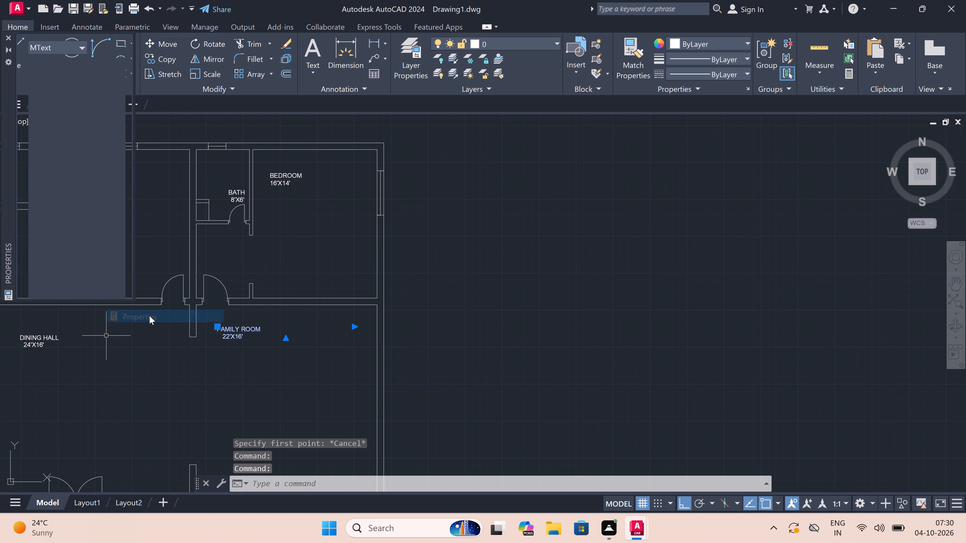
pyautogui.rightClick(138, 335)
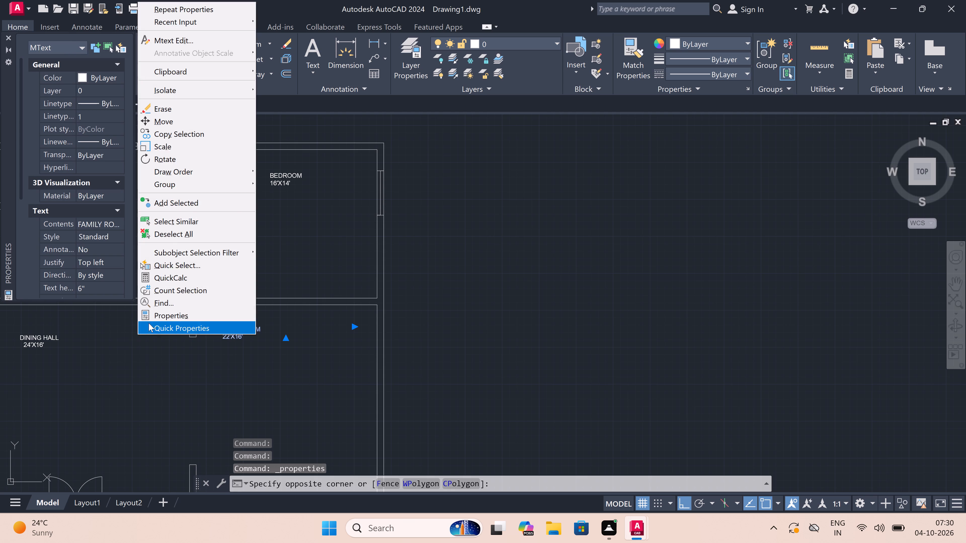
pyautogui.click(183, 219)
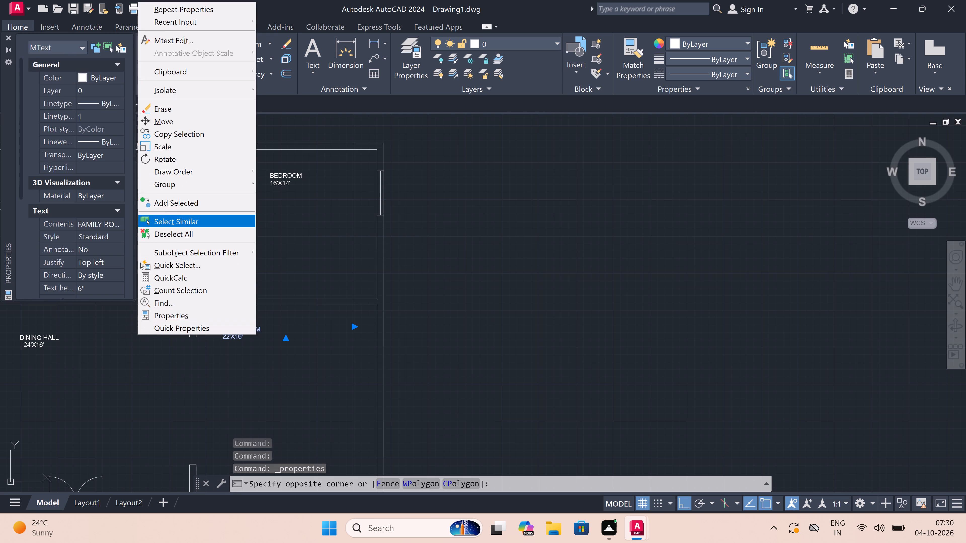
pyautogui.doubleClick(97, 292)
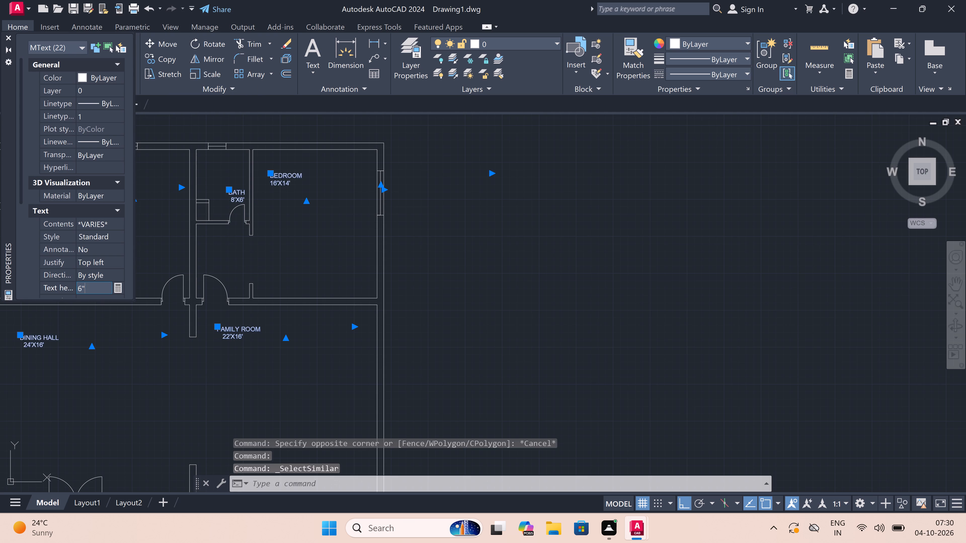
pyautogui.press('BackSpace')
pyautogui.press('BackSpace')
pyautogui.press('BackSpace')
pyautogui.press('7')
pyautogui.hotkey('shift', '"')
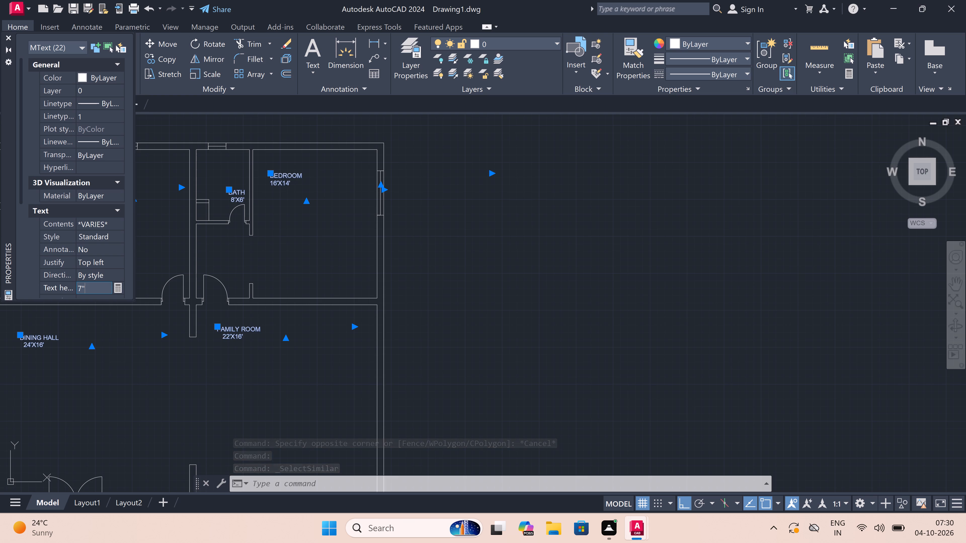
pyautogui.click(122, 363)
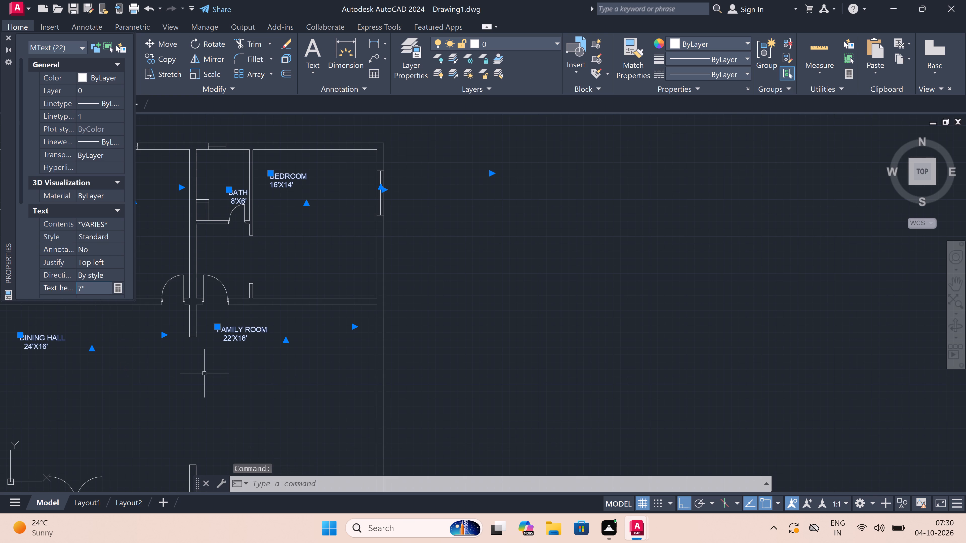
pyautogui.press('Escape')
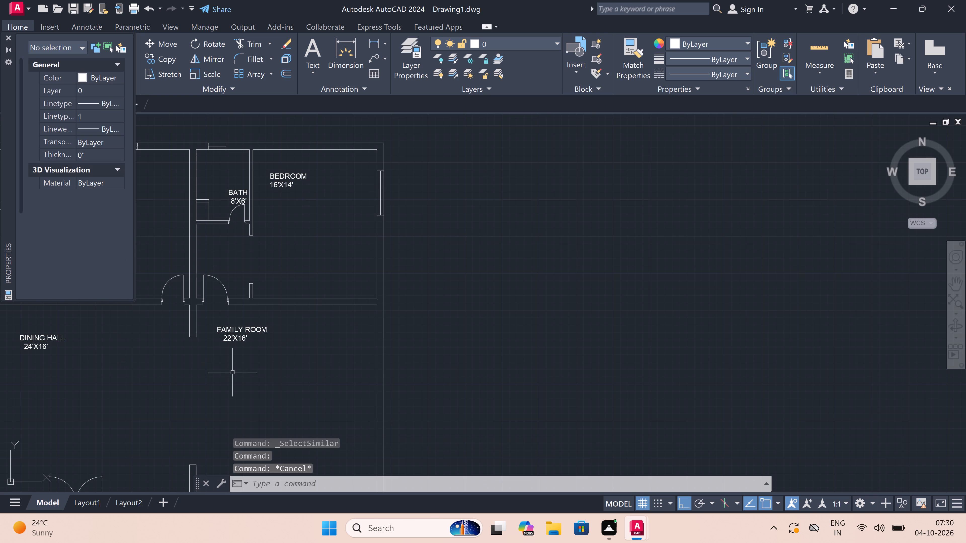
# Move the BATH 8'X6' label beside the northeast bedroom slightly west, away from the bath's east wall.
pyautogui.scroll(-3, 232, 371)
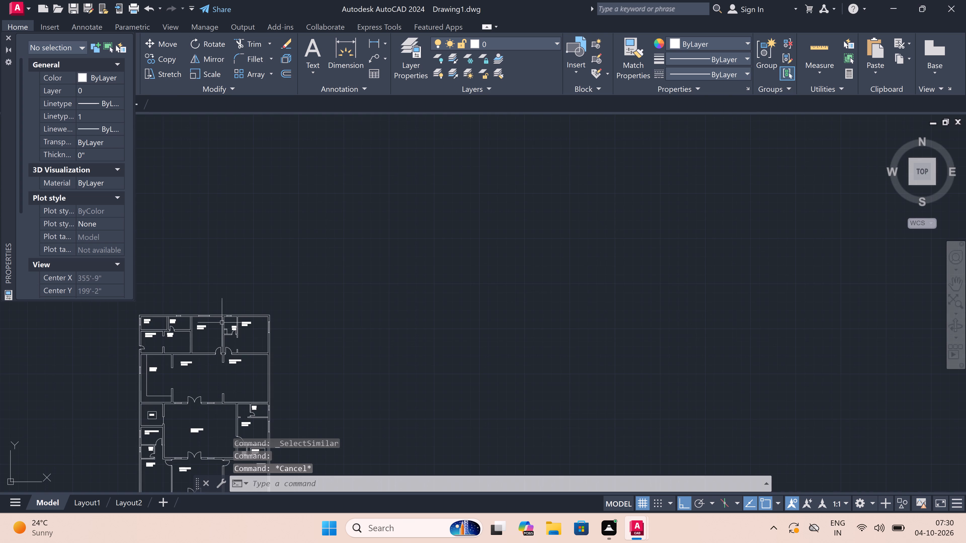
pyautogui.scroll(4, 222, 323)
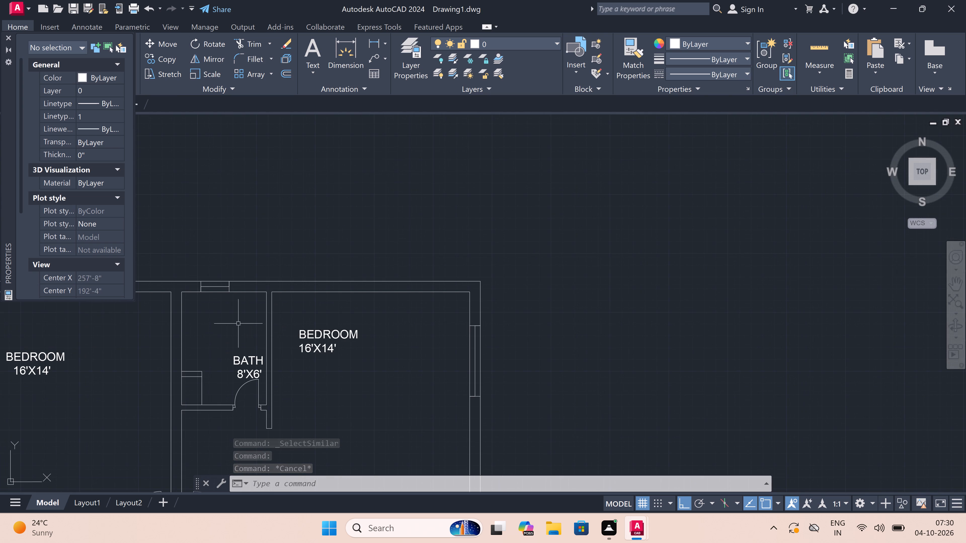
pyautogui.scroll(1, 236, 360)
pyautogui.click(236, 360)
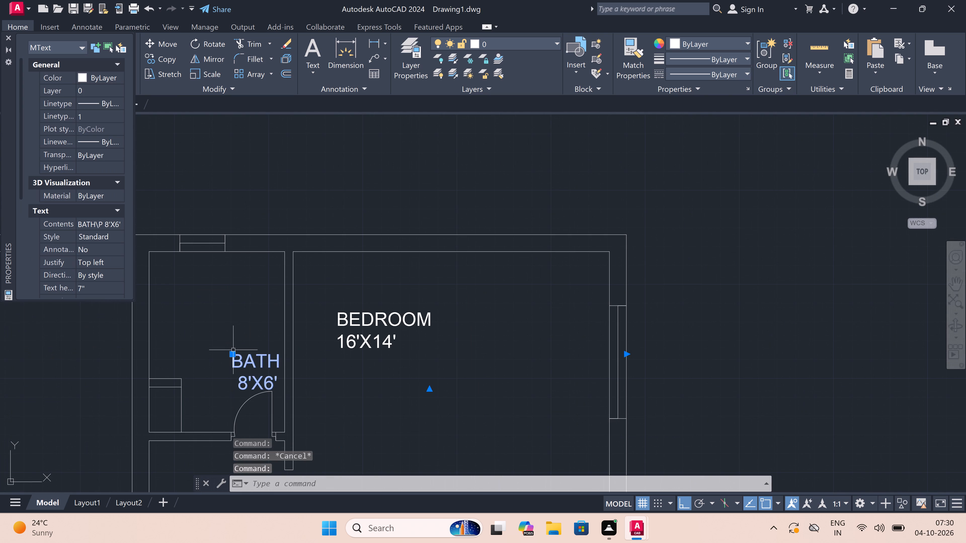
pyautogui.doubleClick(232, 353)
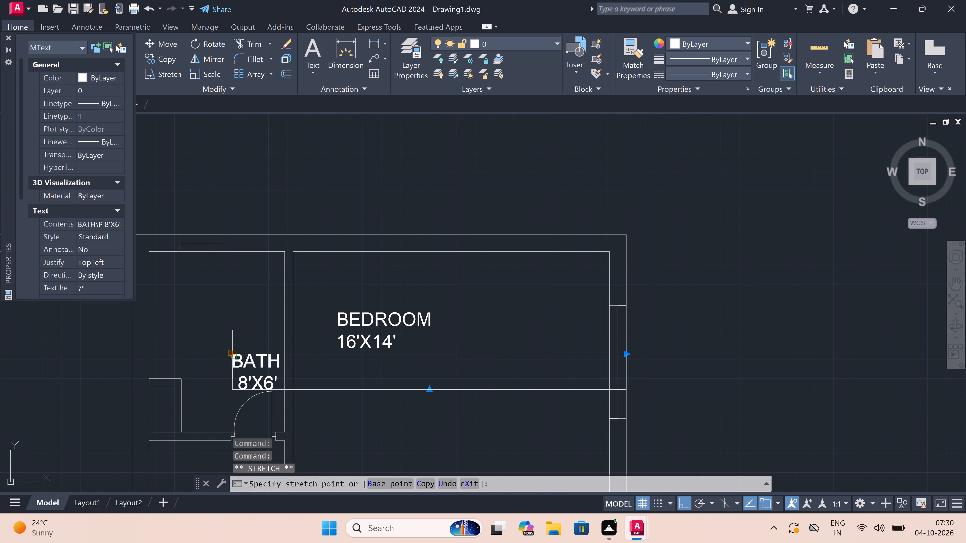
pyautogui.doubleClick(212, 341)
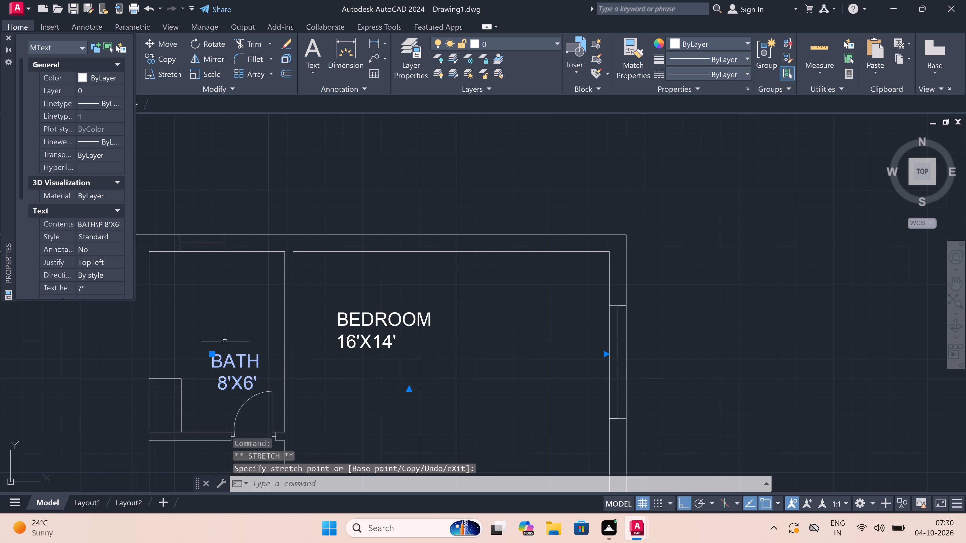
pyautogui.press('Escape')
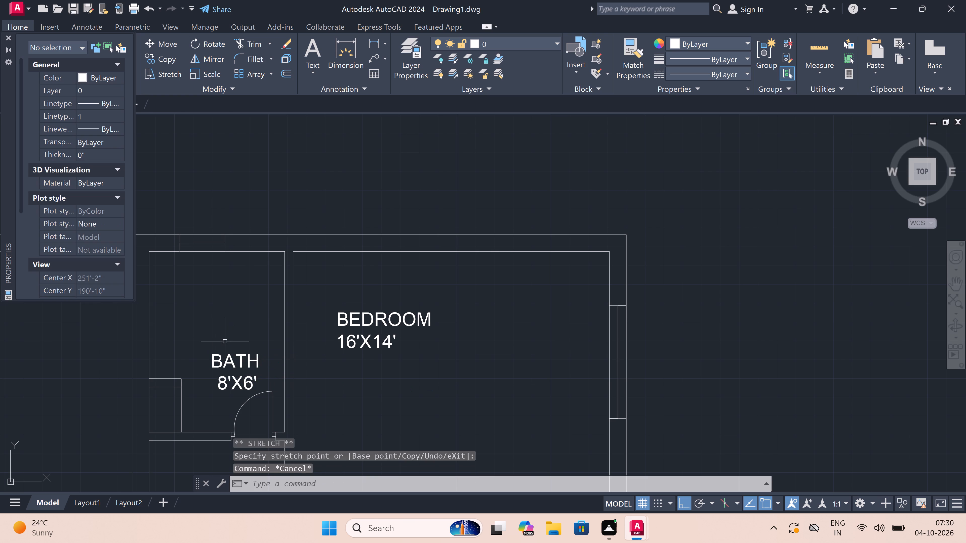
# Examine the enlarged room labels across the plan, including the eastern bedrooms, baths and walk-in closet, for fit and placement.
pyautogui.scroll(-5, 251, 322)
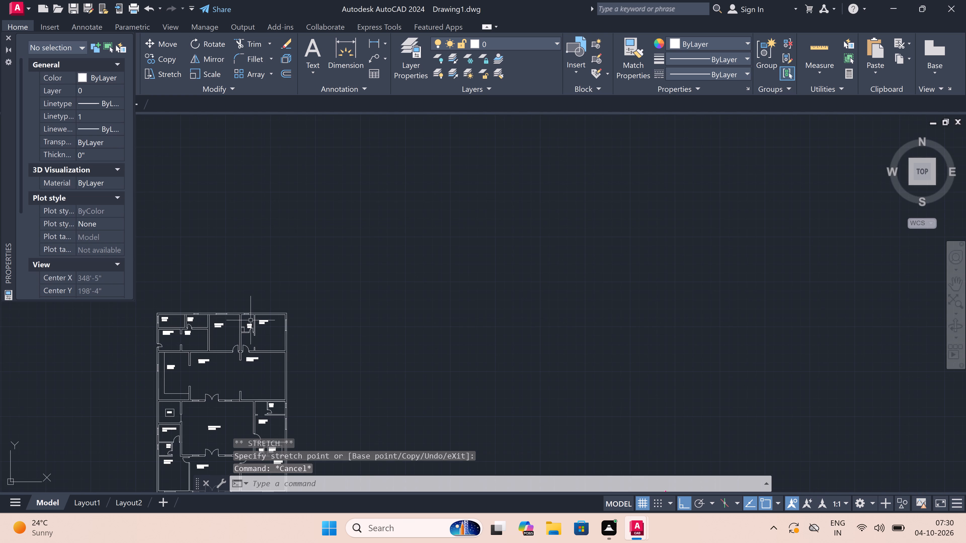
pyautogui.scroll(-2, 251, 320)
pyautogui.scroll(2, 206, 341)
pyautogui.scroll(-2, 206, 341)
pyautogui.scroll(4, 283, 342)
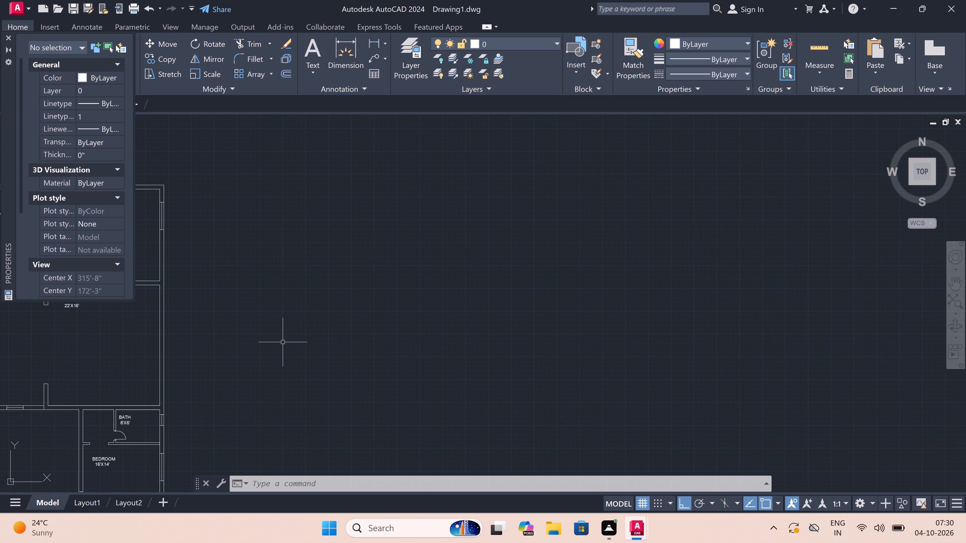
pyautogui.scroll(-3, 282, 341)
pyautogui.scroll(3, 218, 316)
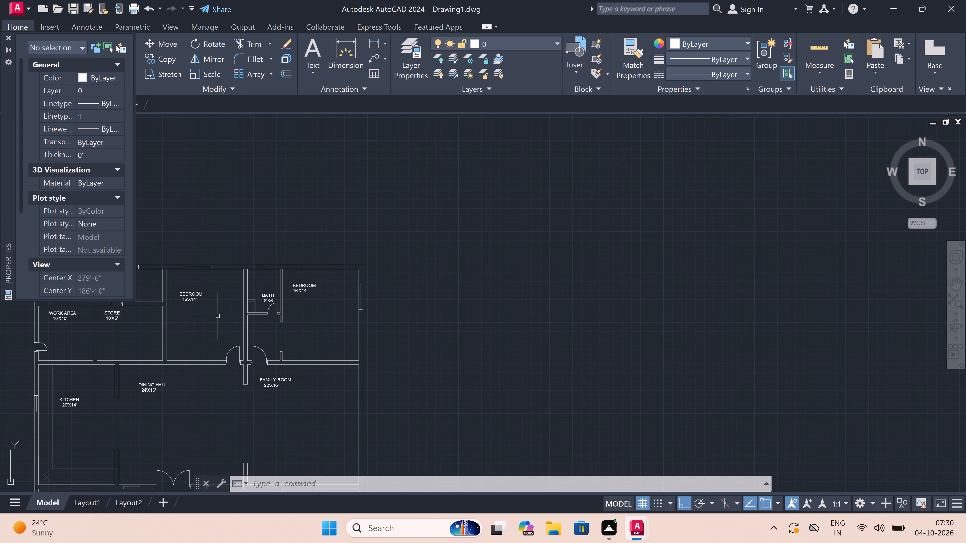
pyautogui.scroll(-1, 218, 316)
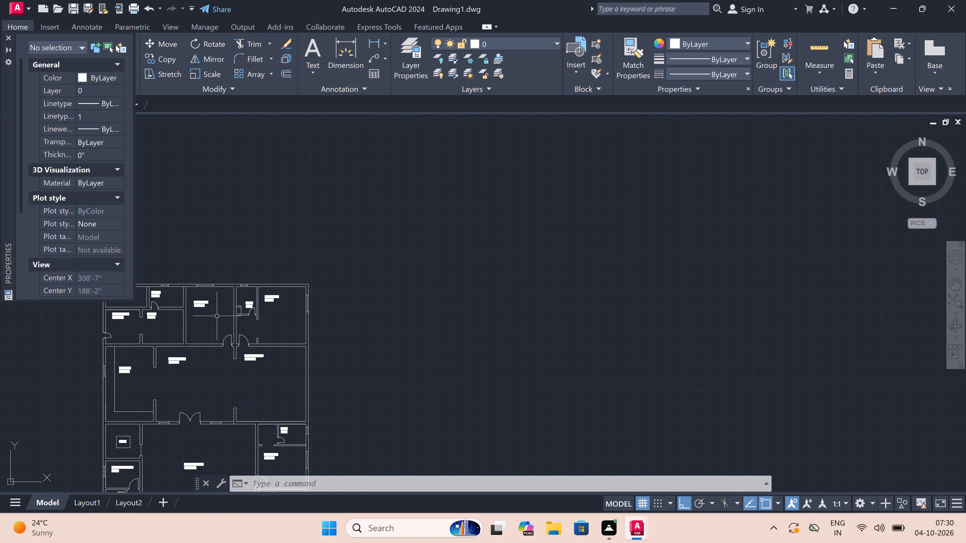
pyautogui.scroll(-1, 217, 316)
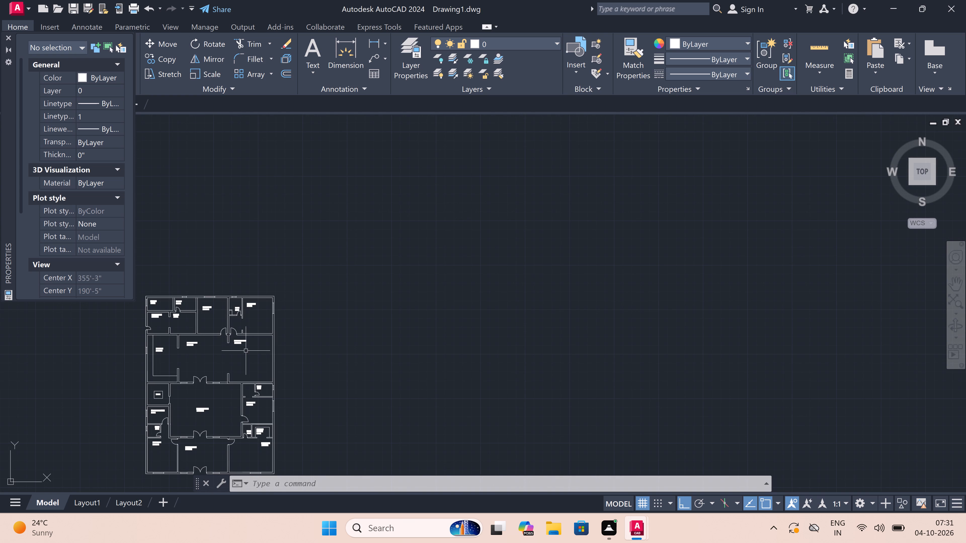
pyautogui.scroll(3, 272, 401)
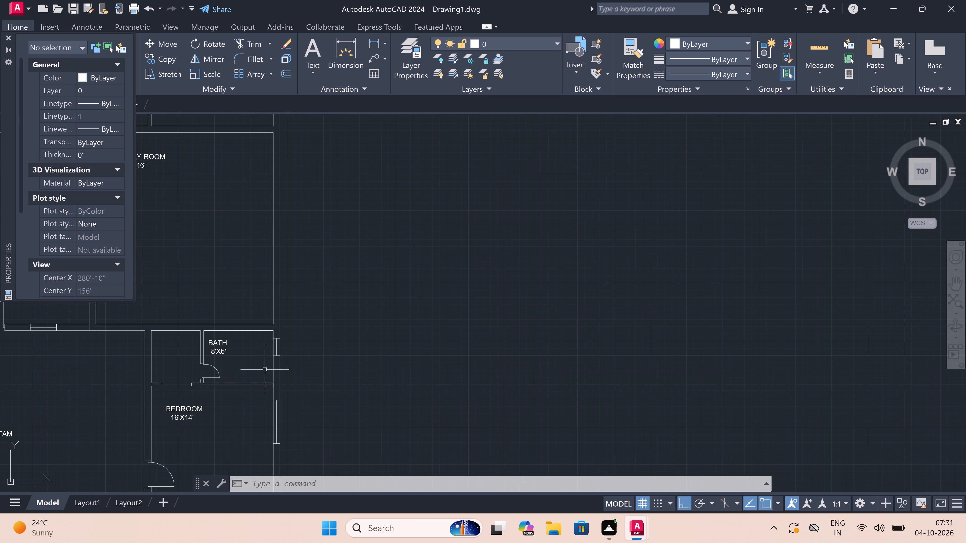
pyautogui.scroll(-3, 255, 340)
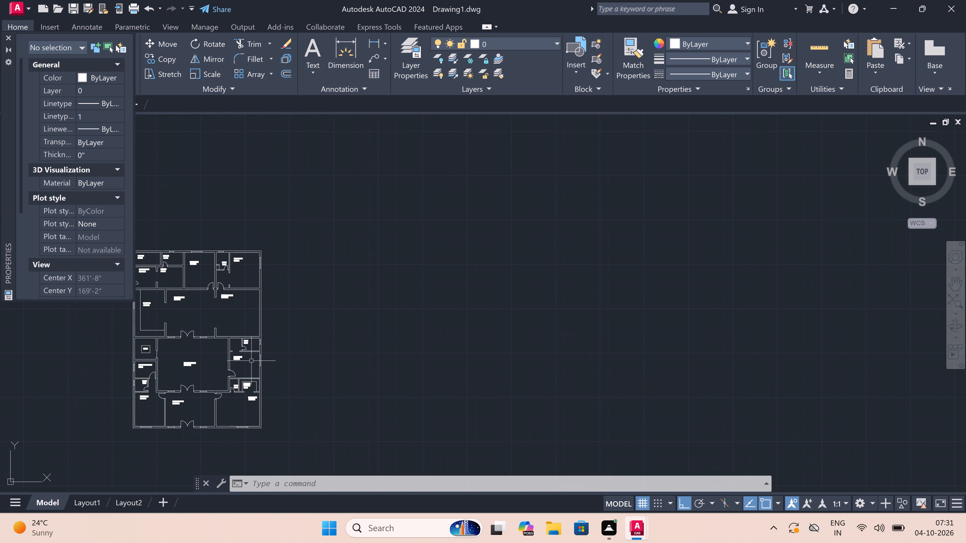
pyautogui.scroll(4, 245, 393)
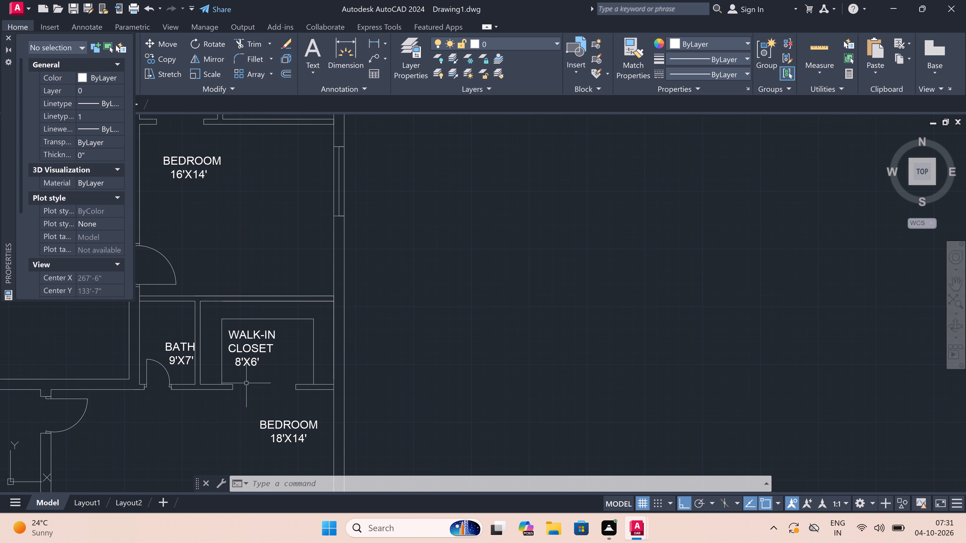
pyautogui.scroll(-1, 236, 366)
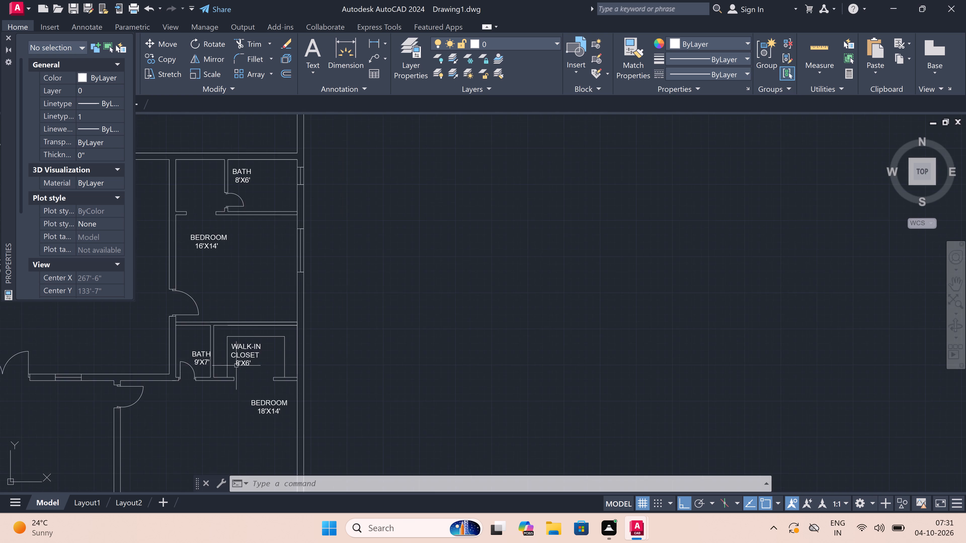
# Look over the whole floor plan, from the eastern bedrooms and nadumuttam to the kitchen and well, for remaining details.
pyautogui.scroll(-1, 236, 366)
pyautogui.scroll(1, 199, 372)
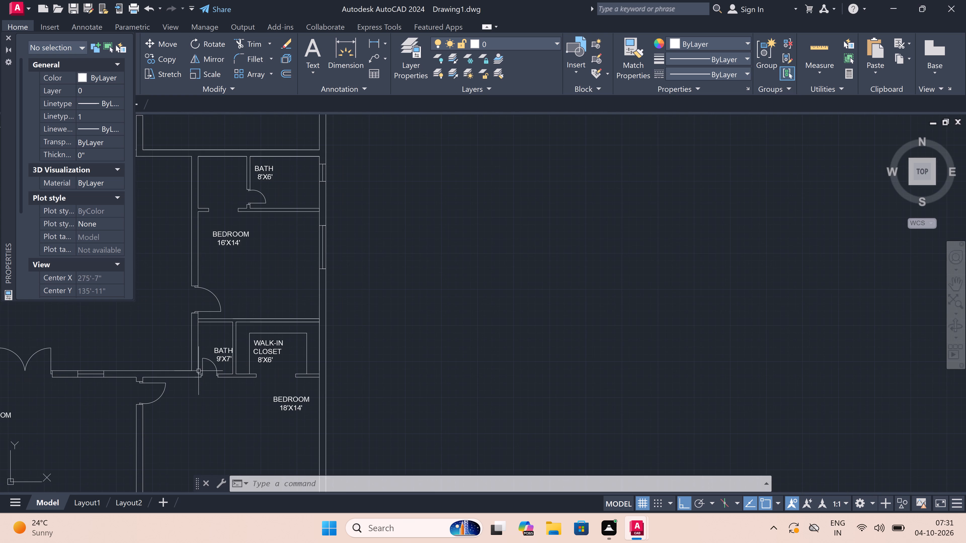
pyautogui.scroll(-3, 198, 371)
pyautogui.scroll(4, 133, 343)
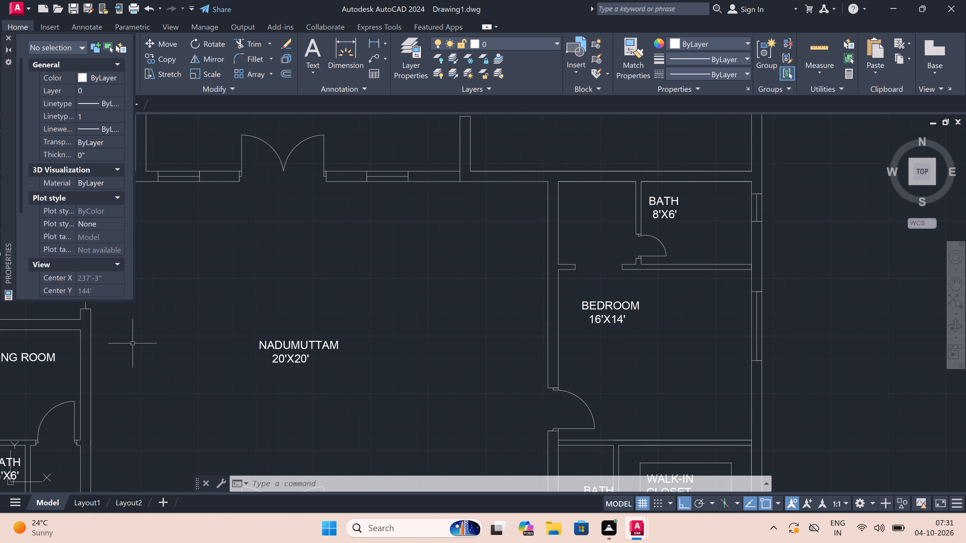
pyautogui.scroll(-7, 133, 344)
pyautogui.scroll(2, 129, 337)
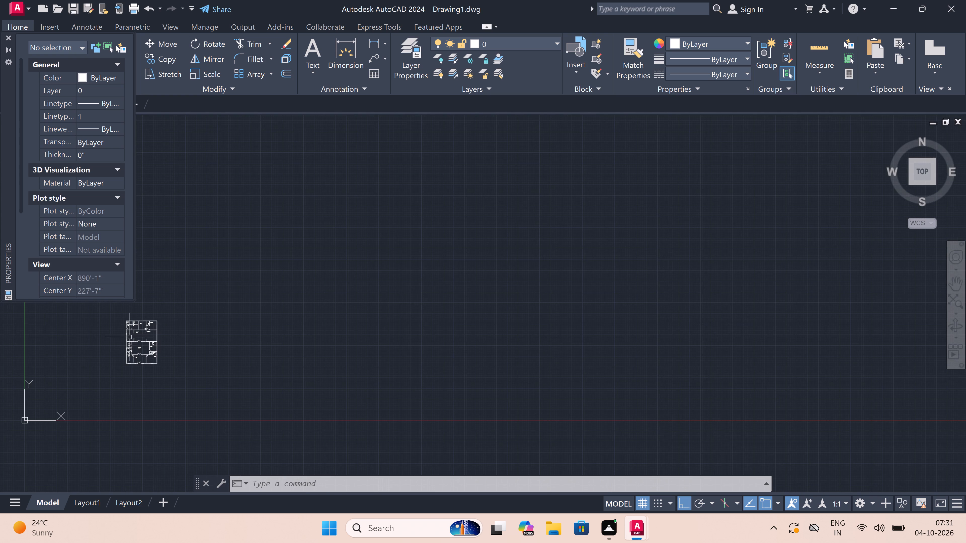
pyautogui.scroll(4, 129, 337)
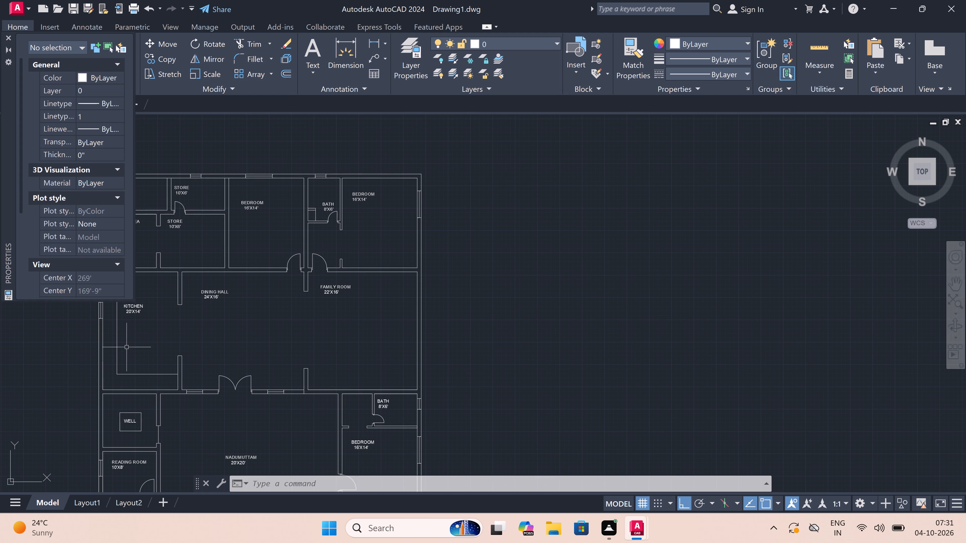
pyautogui.scroll(2, 106, 487)
pyautogui.scroll(-2, 106, 487)
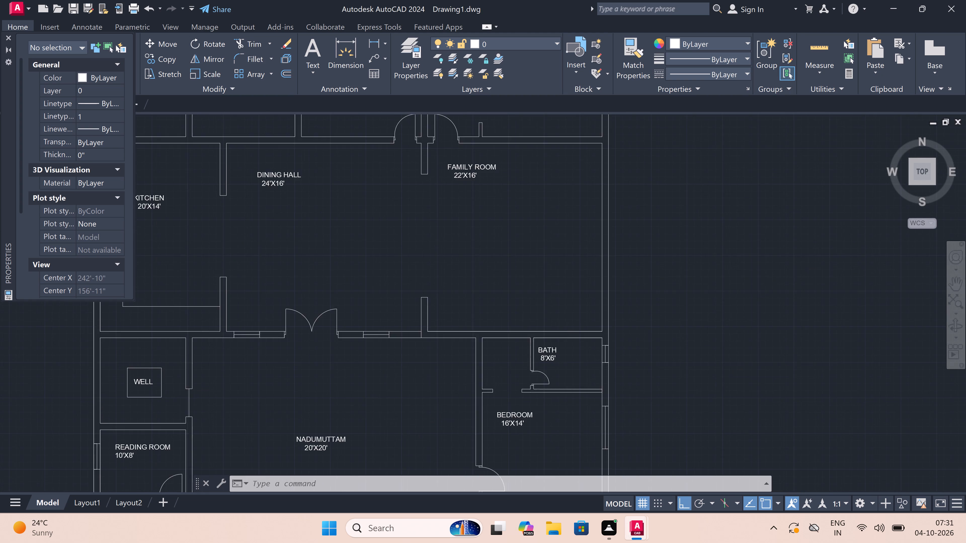
pyautogui.scroll(1, 110, 421)
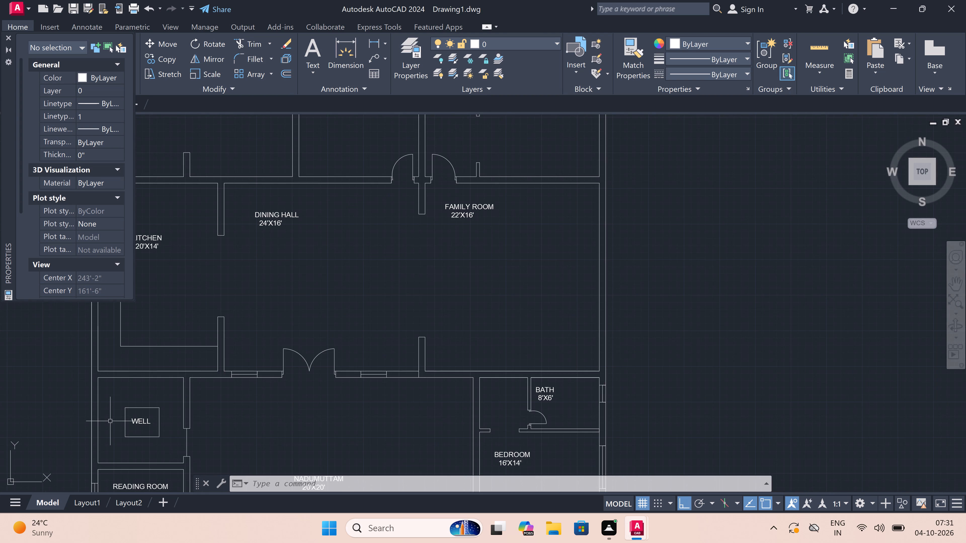
# Draw a larger rectangle around the well's existing outline, leaving a margin on all four sides.
pyautogui.write('REC')
pyautogui.press('space')
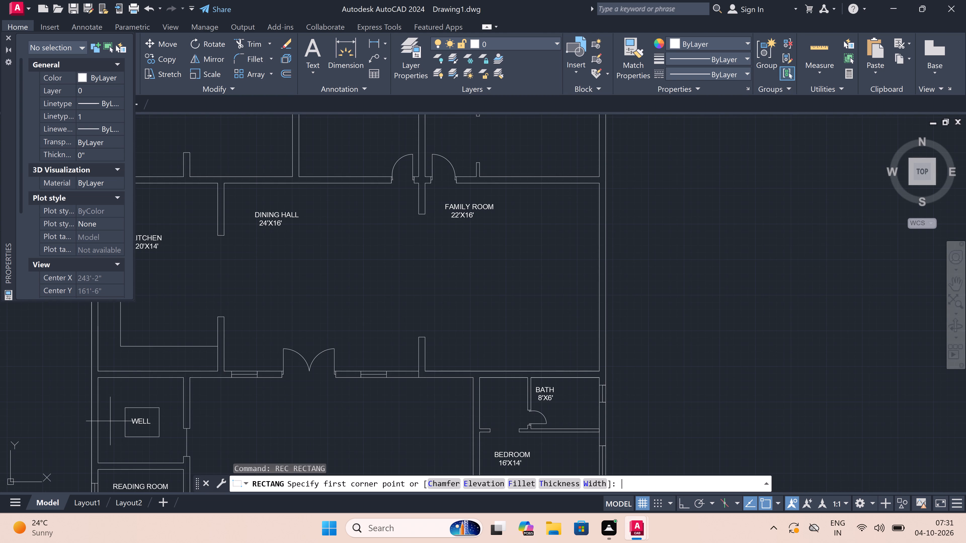
pyautogui.scroll(1, 110, 420)
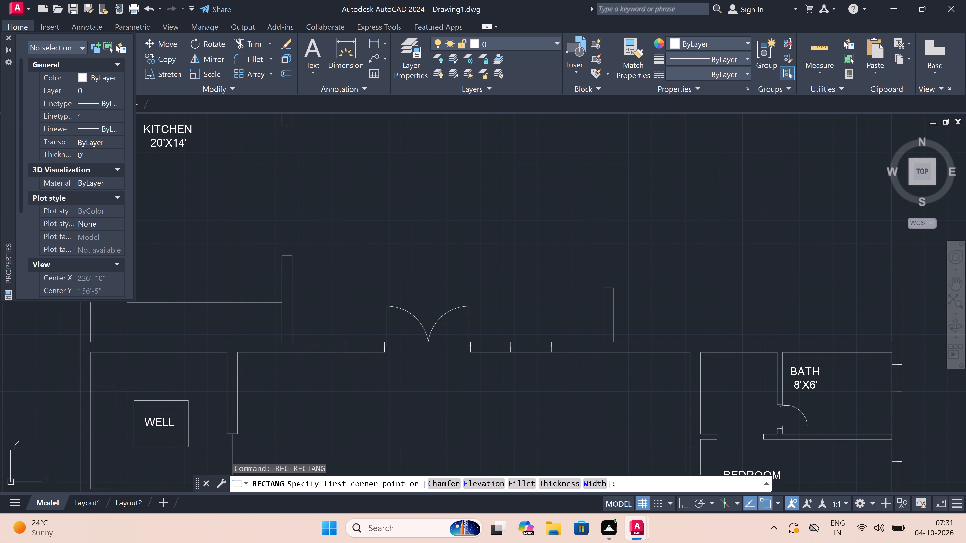
pyautogui.click(114, 382)
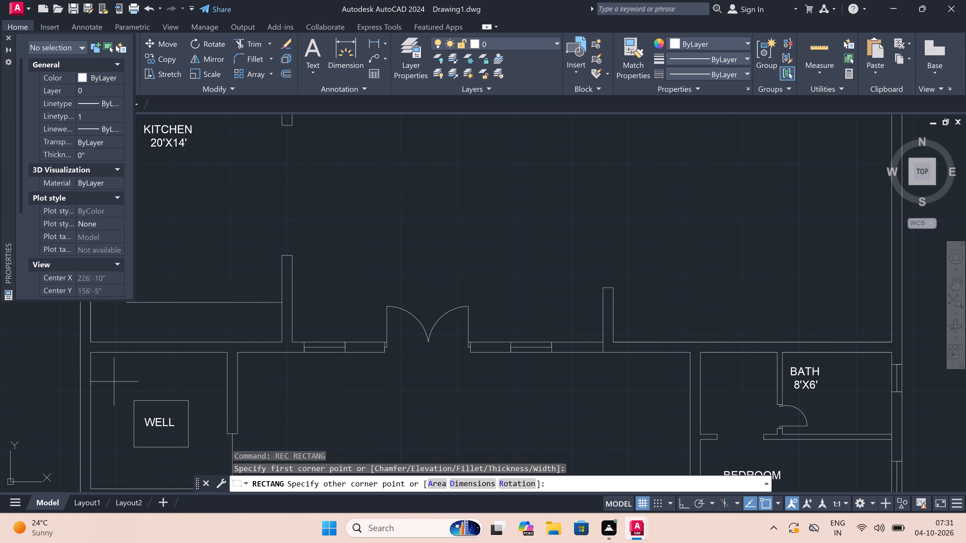
pyautogui.scroll(-1, 199, 458)
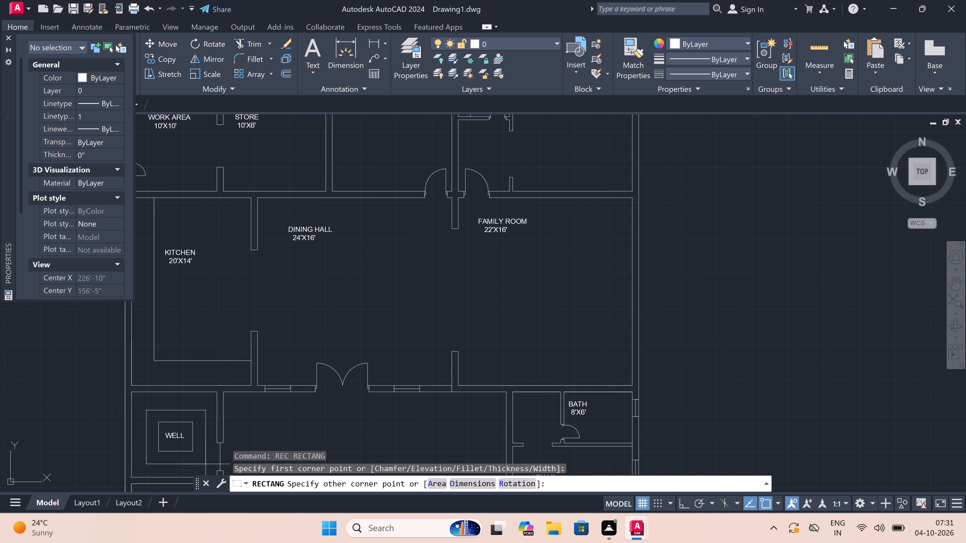
pyautogui.doubleClick(206, 464)
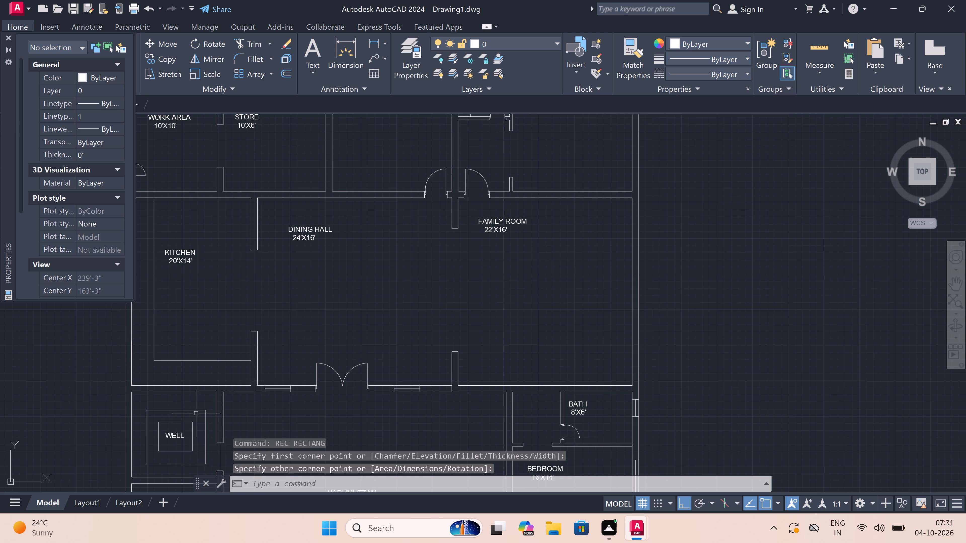
# Draw a line 6' north from the nadumuttam's southwest inner corner and continue it east to the room's east wall.
pyautogui.scroll(-3, 184, 387)
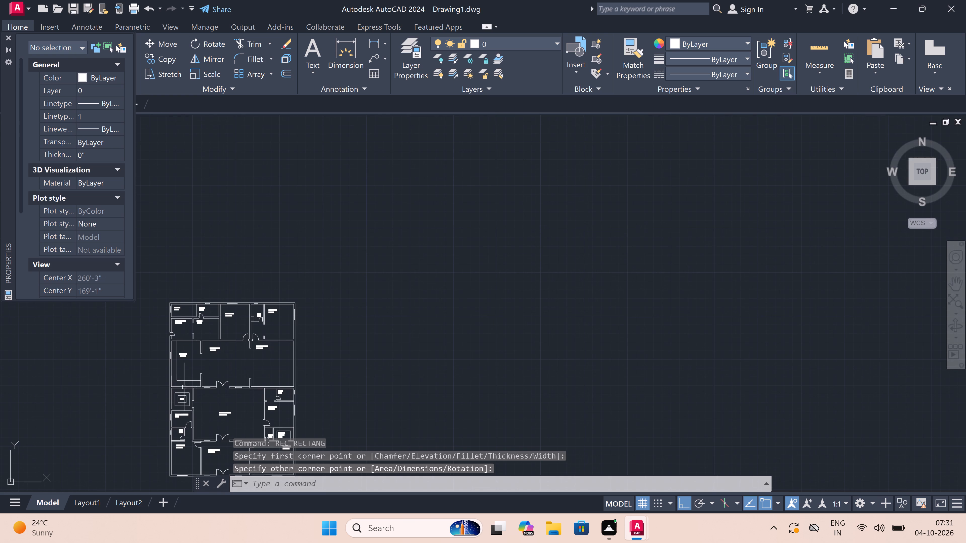
pyautogui.scroll(-2, 184, 387)
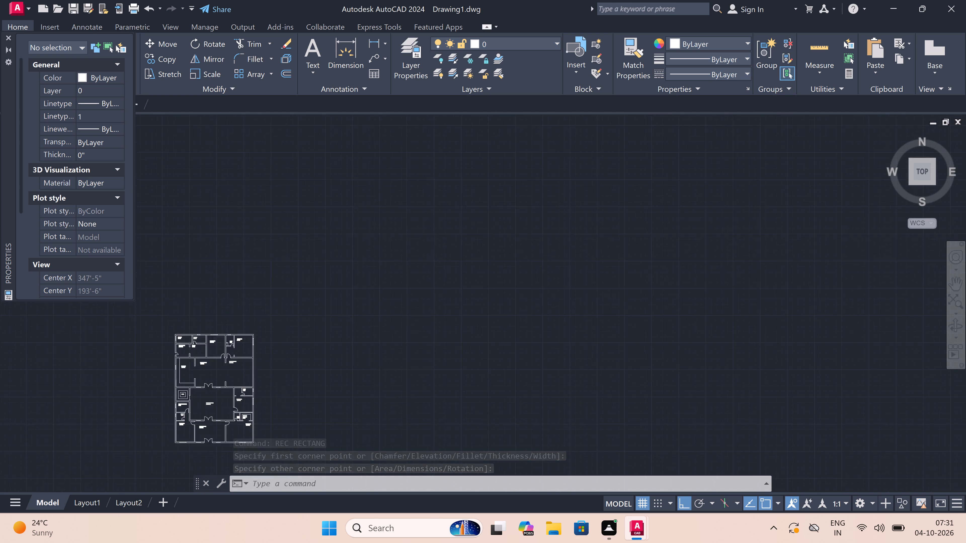
pyautogui.scroll(3, 201, 394)
pyautogui.scroll(2, 192, 430)
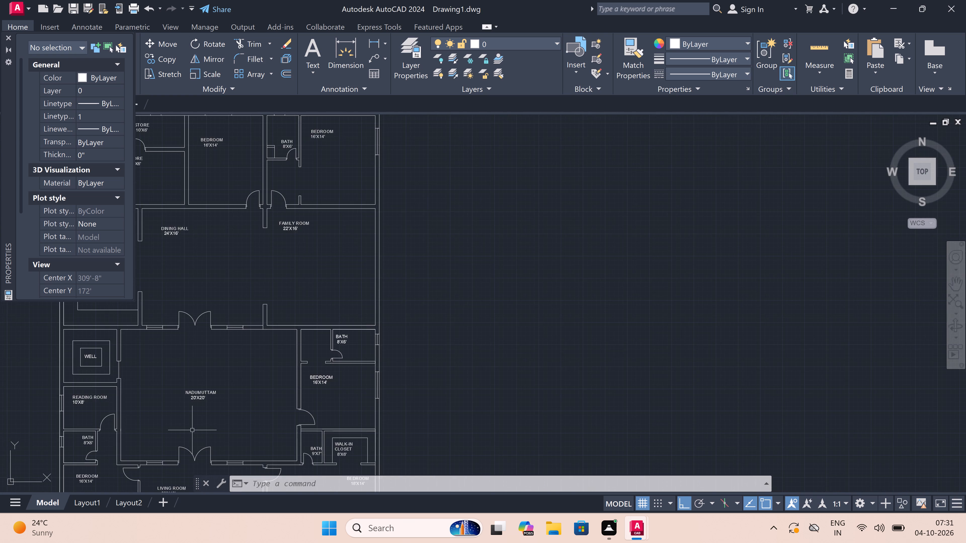
pyautogui.scroll(-2, 194, 422)
pyautogui.scroll(1, 195, 418)
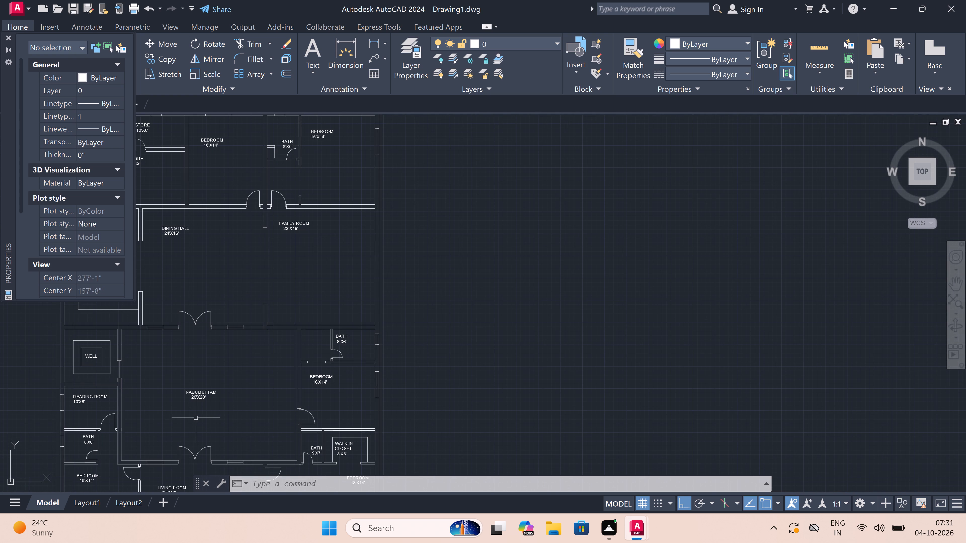
pyautogui.press('Escape')
pyautogui.write('L')
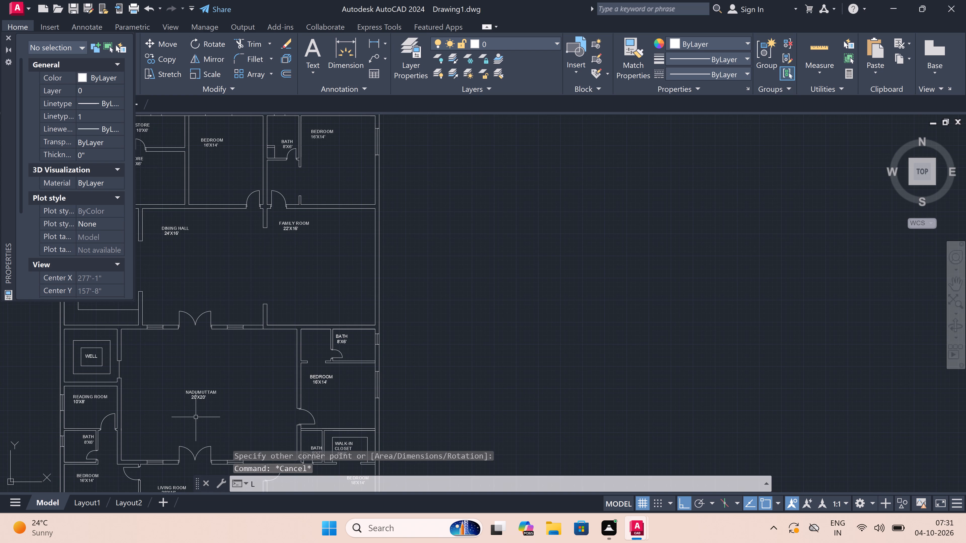
pyautogui.press('space')
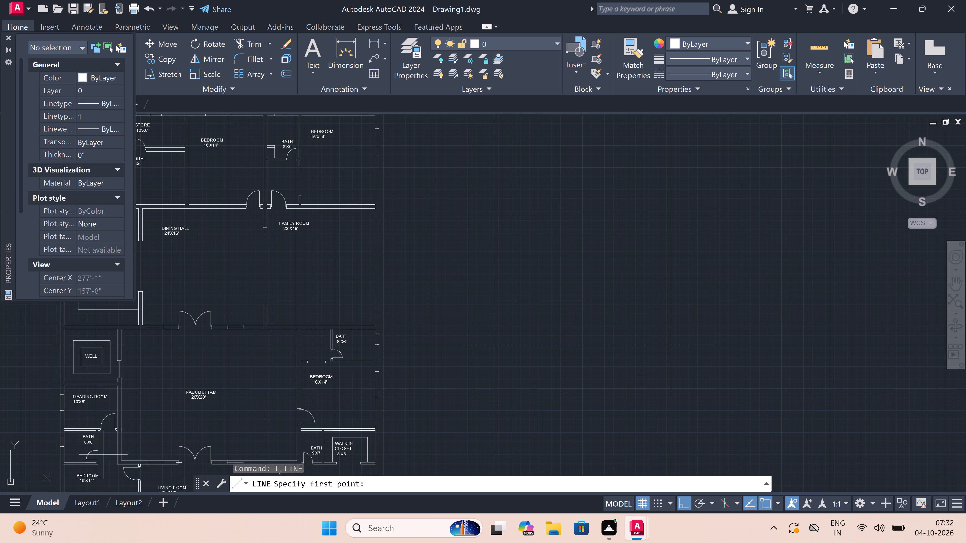
pyautogui.scroll(1, 127, 460)
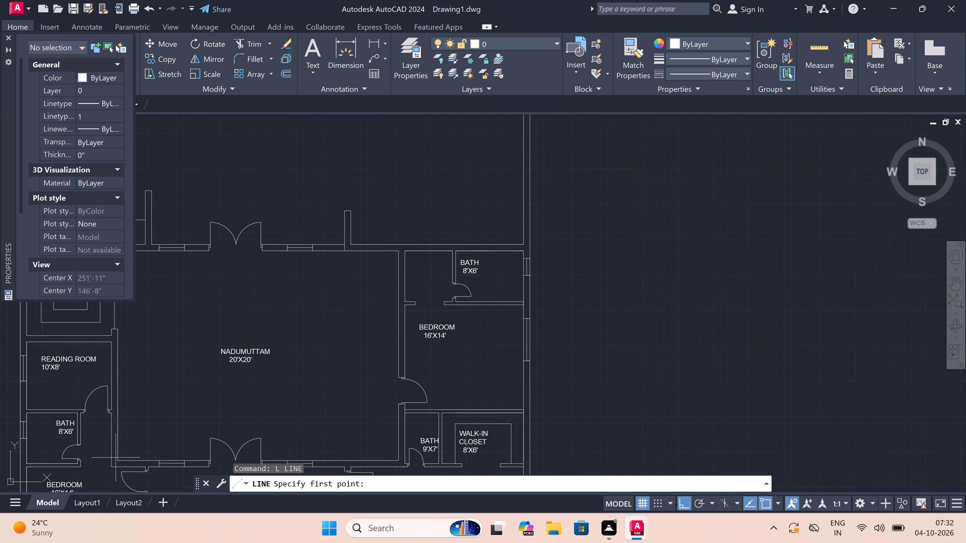
pyautogui.click(117, 459)
pyautogui.click(119, 461)
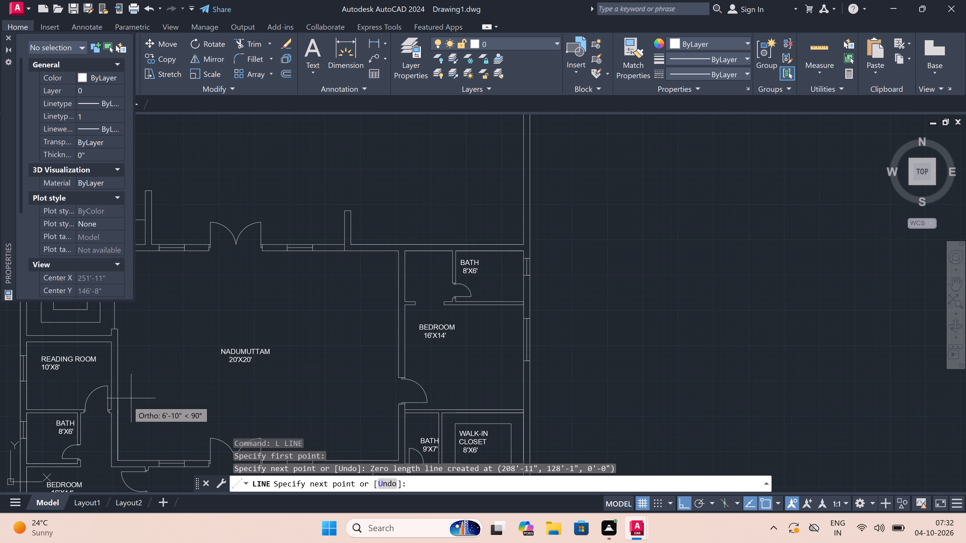
pyautogui.press('6')
pyautogui.write("'")
pyautogui.press('space')
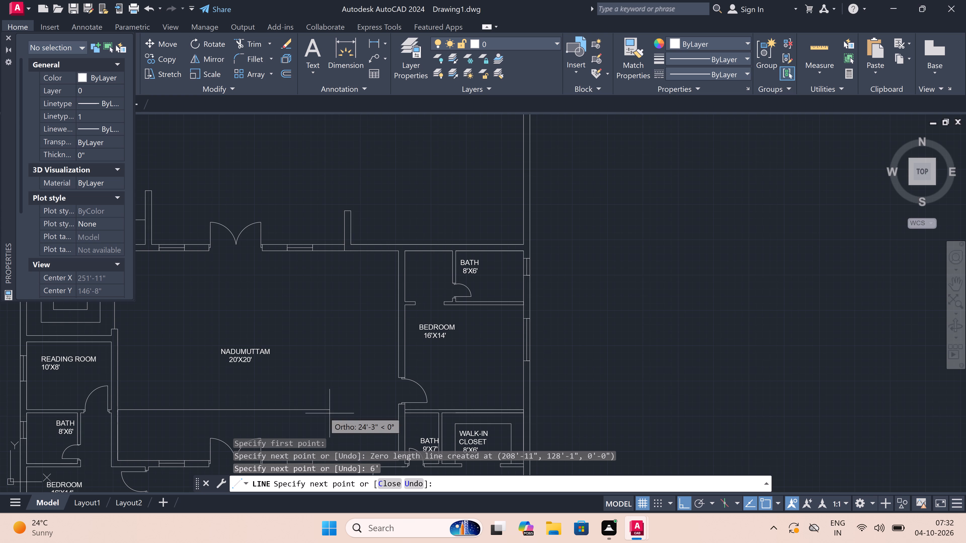
pyautogui.scroll(-3, 286, 356)
pyautogui.scroll(3, 313, 382)
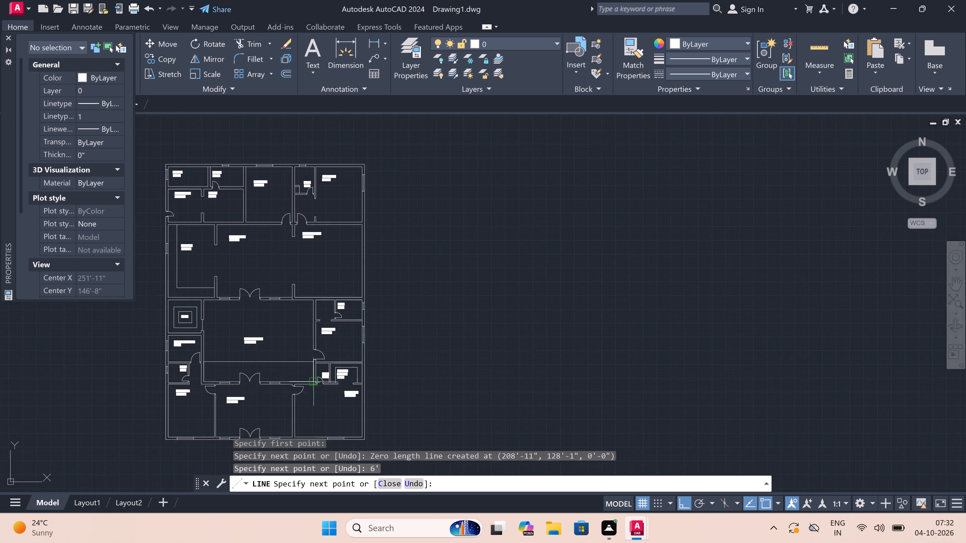
pyautogui.scroll(3, 304, 329)
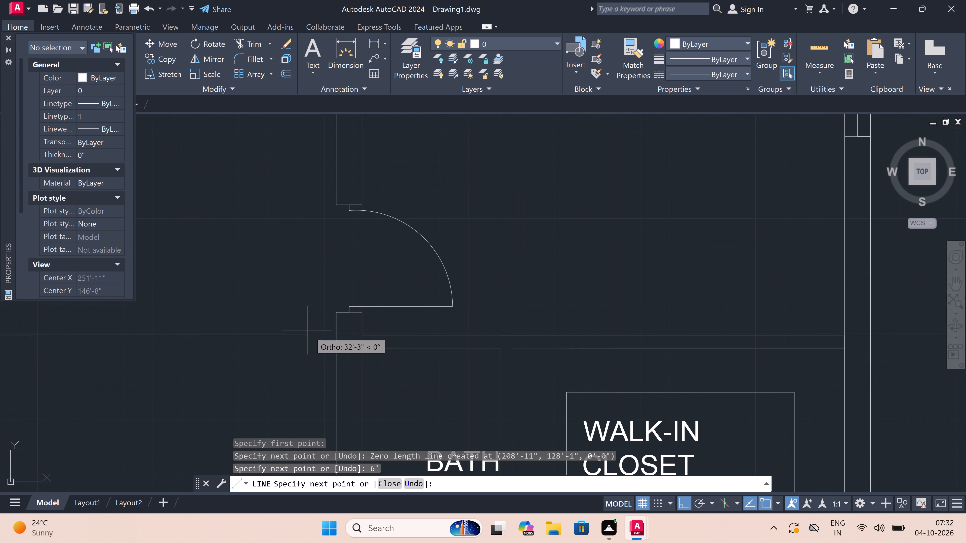
pyautogui.click(337, 336)
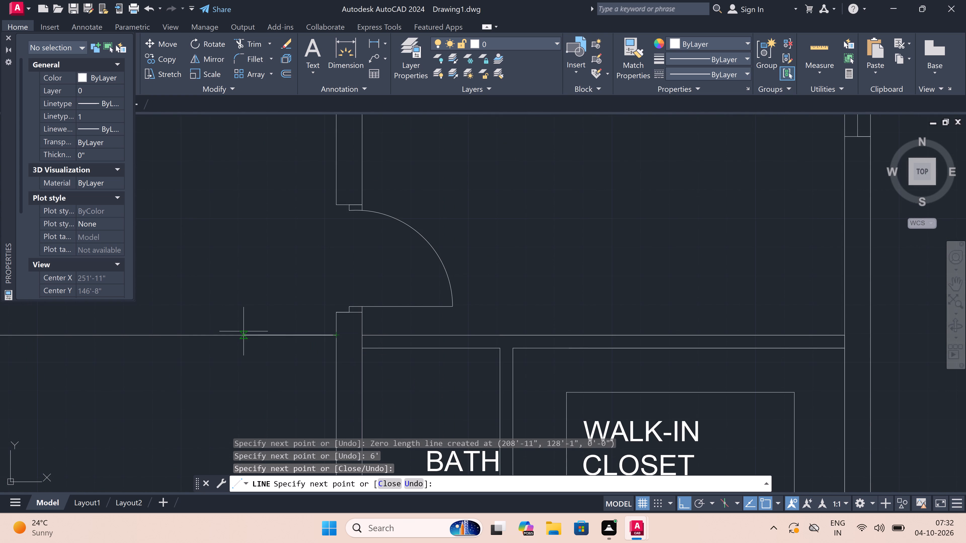
# Continue the line 6' back west from the nadumuttam's east wall and north to its north wall.
pyautogui.press('6')
pyautogui.write("'")
pyautogui.press('space')
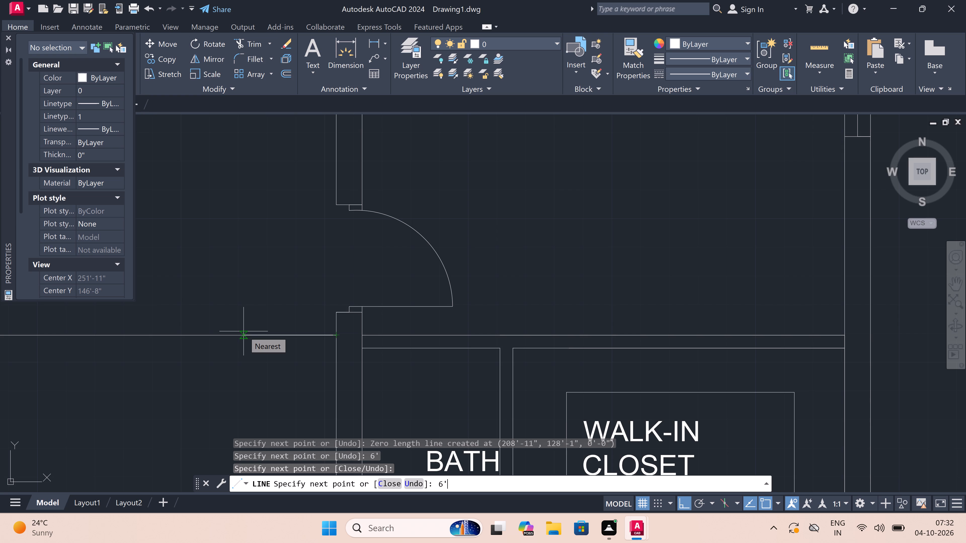
pyautogui.scroll(-5, 244, 331)
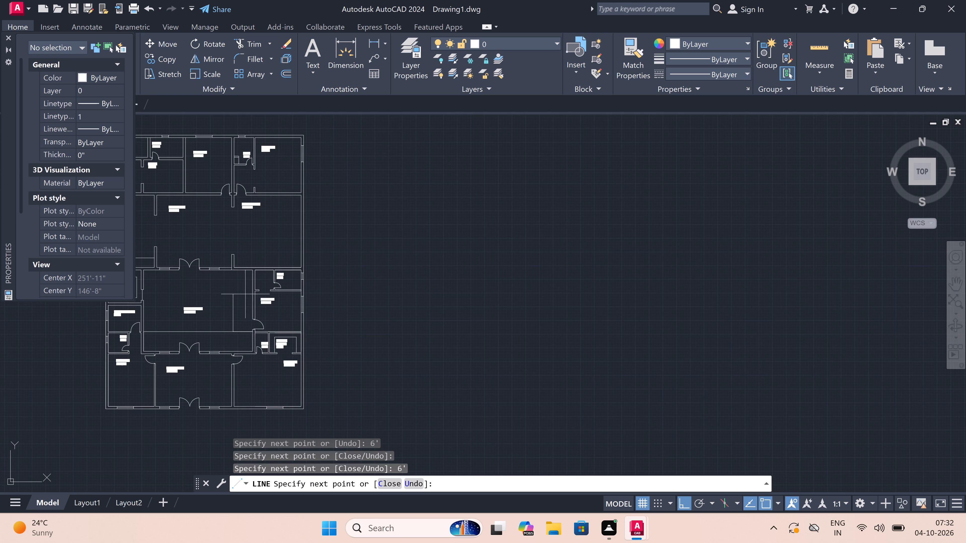
pyautogui.scroll(2, 247, 268)
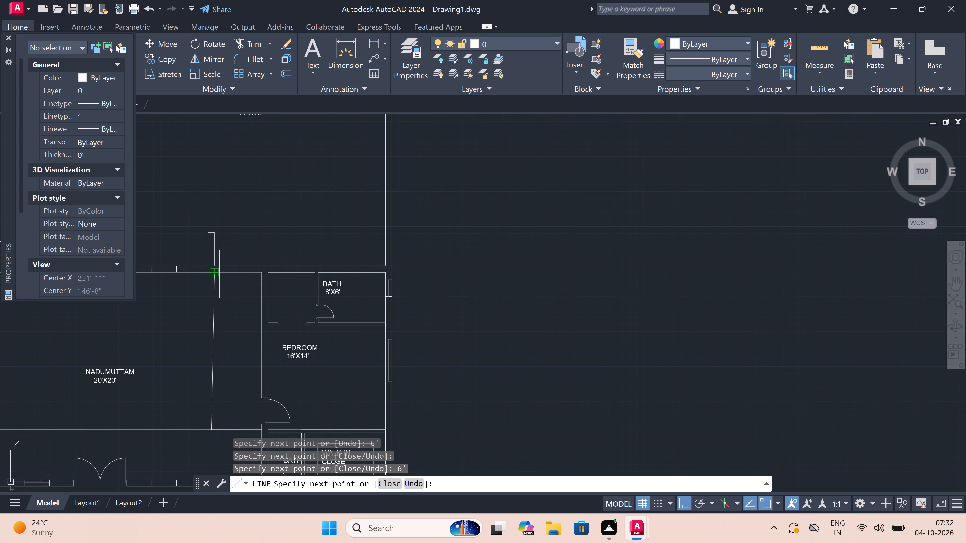
pyautogui.scroll(3, 219, 274)
pyautogui.scroll(2, 185, 265)
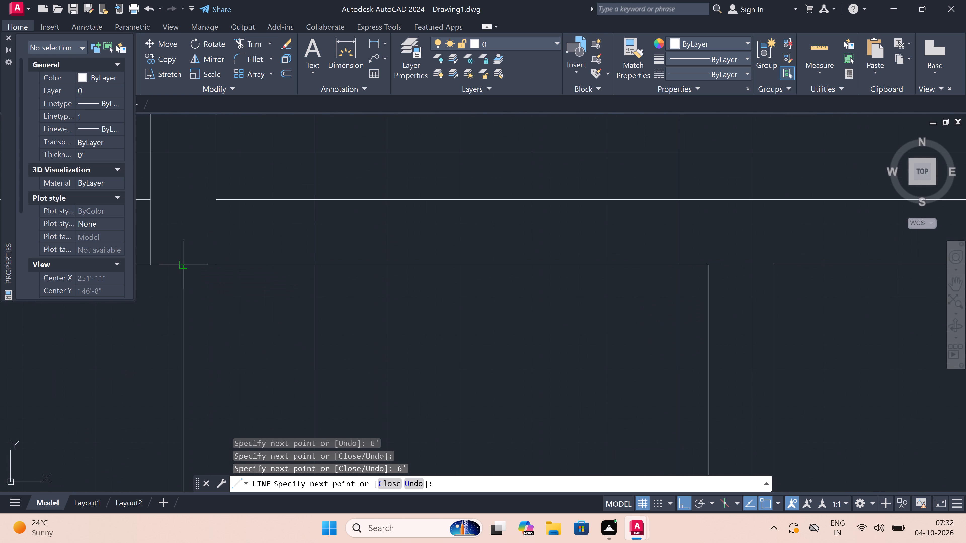
pyautogui.click(185, 265)
# Continue the line 6' south from the nadumuttam's north wall and west to the room's west wall.
pyautogui.scroll(-5, 187, 335)
pyautogui.scroll(-3, 177, 357)
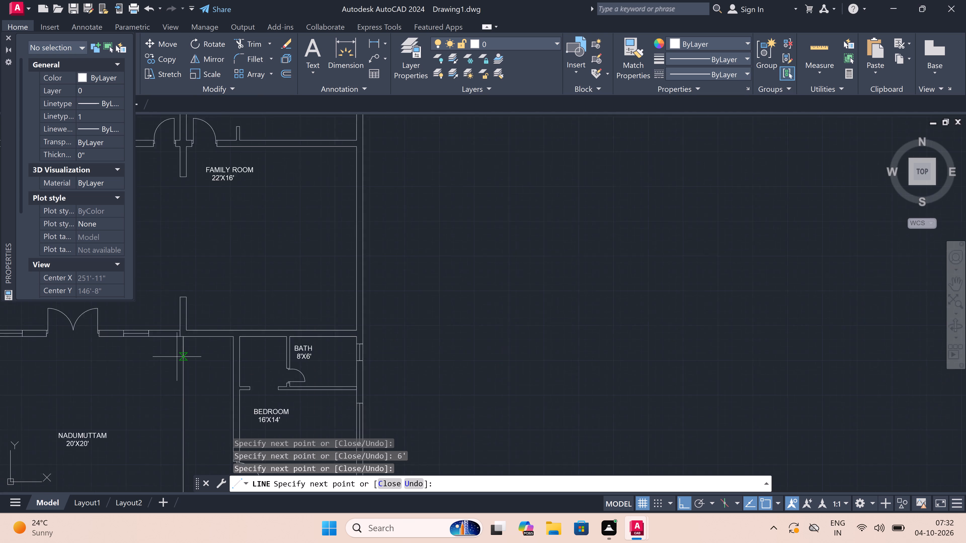
pyautogui.press('6')
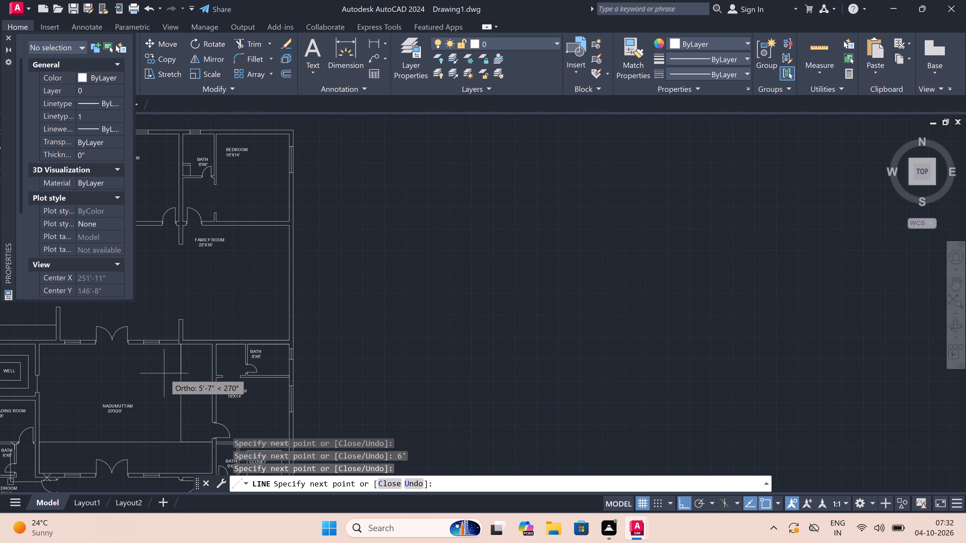
pyautogui.write("'")
pyautogui.press('space')
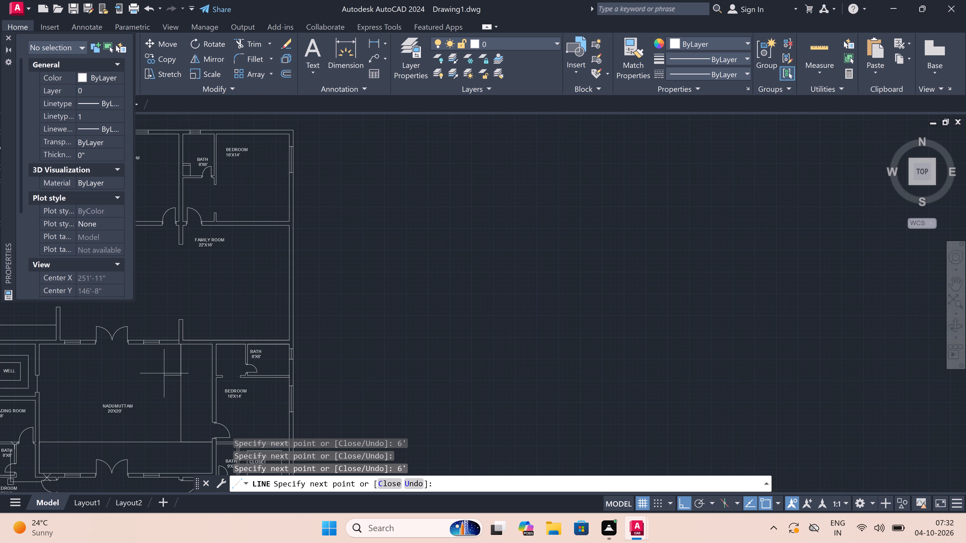
pyautogui.scroll(-1, 164, 373)
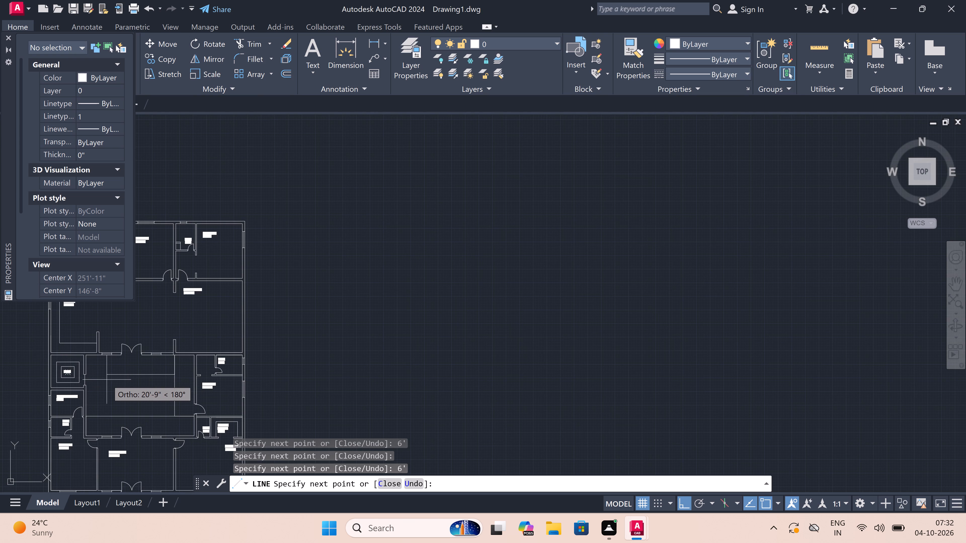
pyautogui.scroll(3, 106, 377)
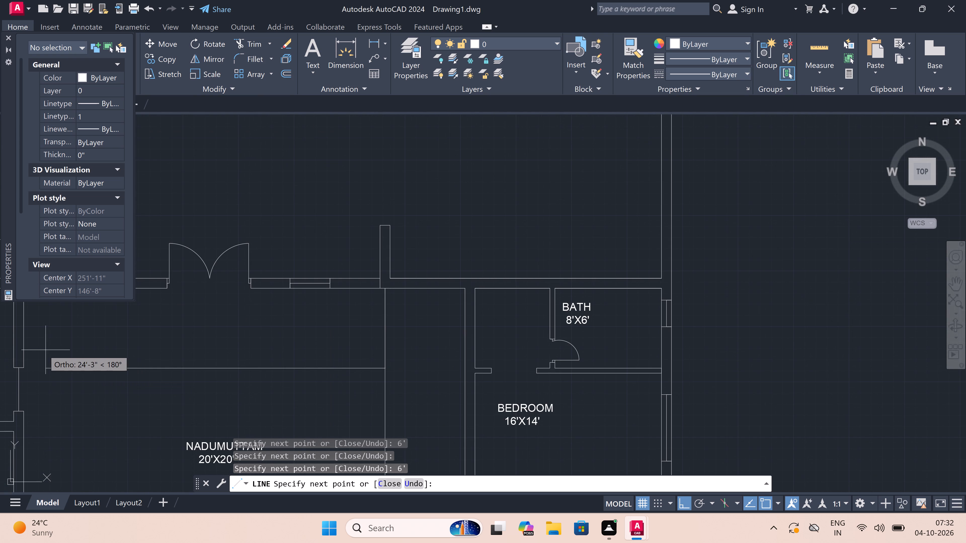
pyautogui.scroll(4, 27, 369)
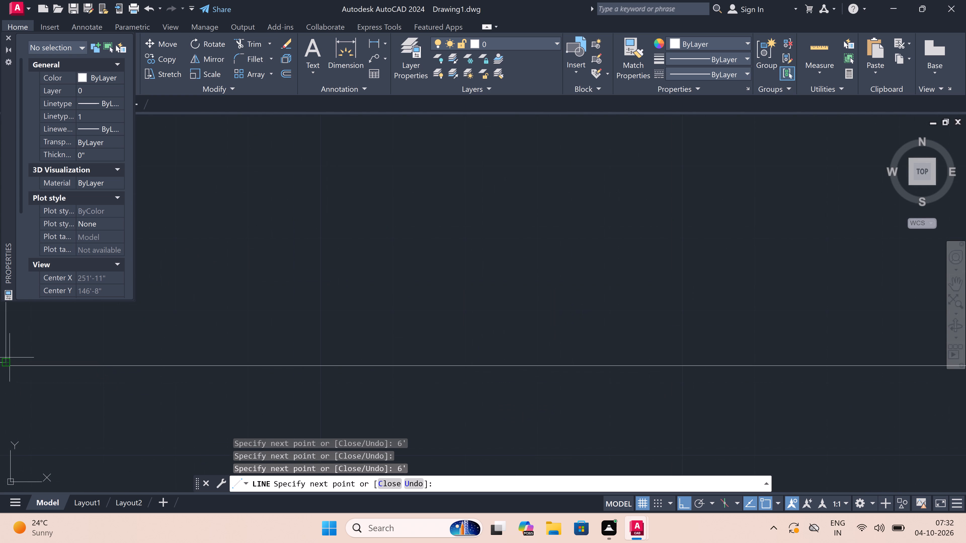
pyautogui.scroll(-5, 51, 398)
pyautogui.scroll(2, 12, 401)
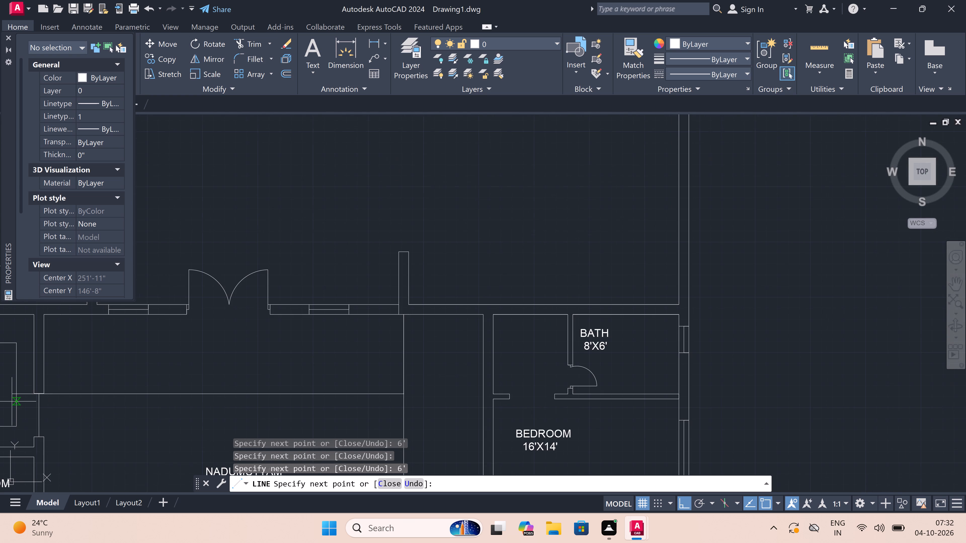
pyautogui.scroll(3, 12, 401)
pyautogui.doubleClick(31, 370)
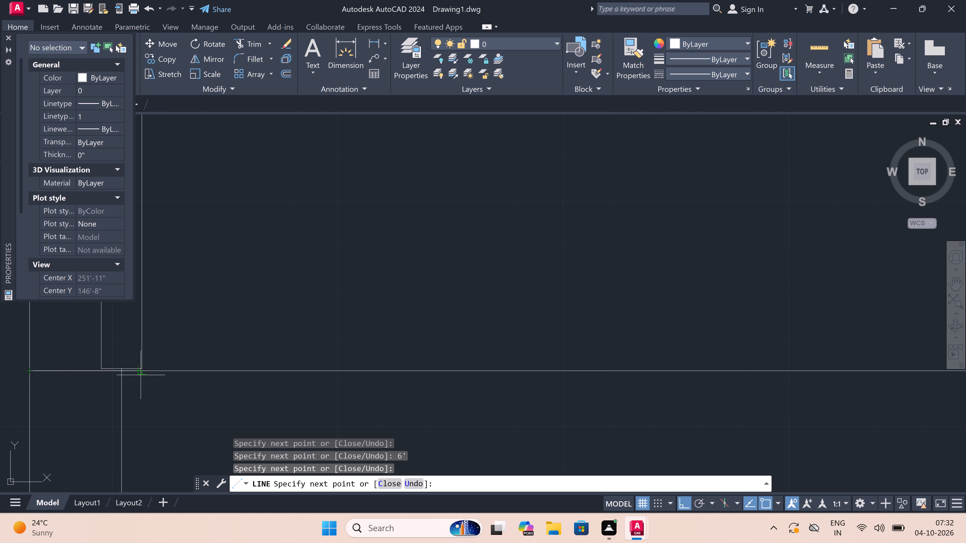
pyautogui.scroll(4, 142, 372)
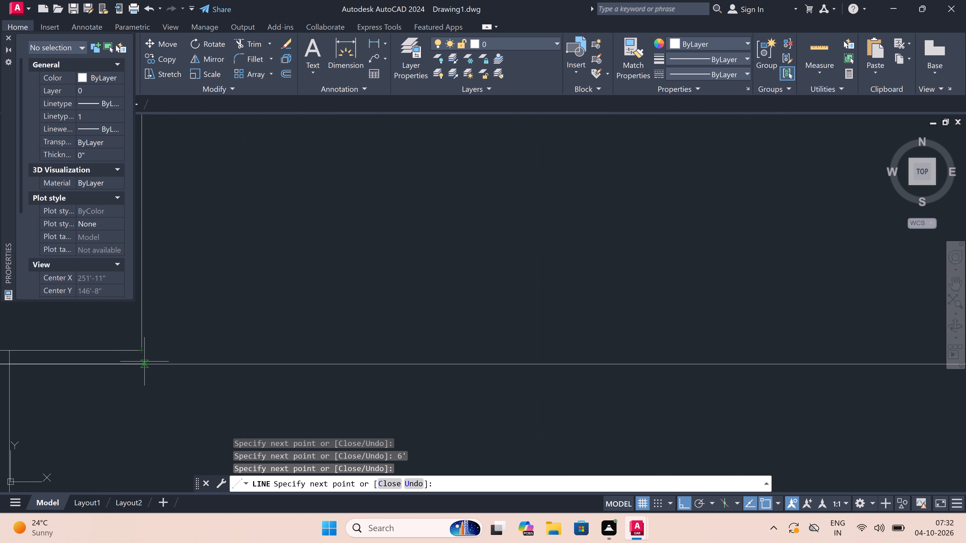
pyautogui.click(140, 361)
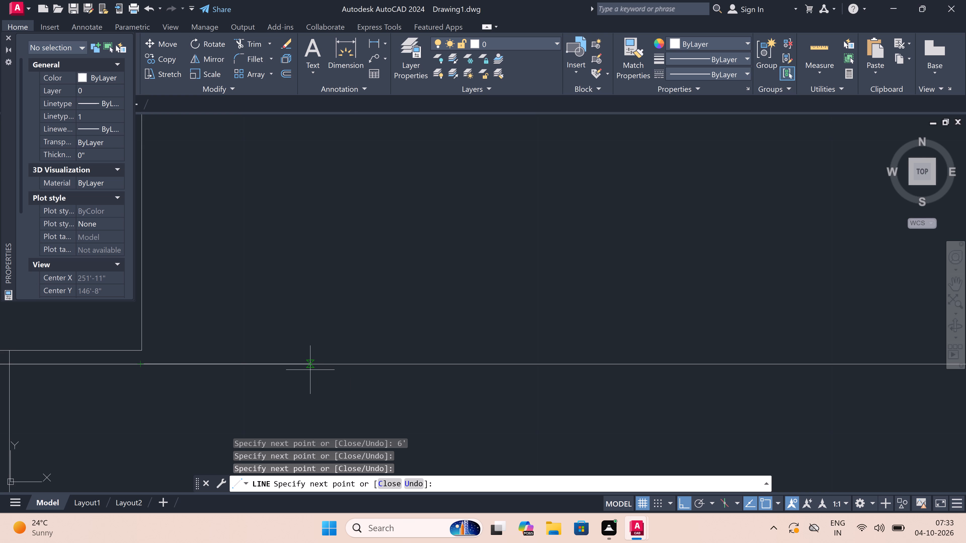
# Continue the line 6' back east from the nadumuttam's west wall and south to the southern inner line, completing the courtyard outline.
pyautogui.write("6'")
pyautogui.press('space')
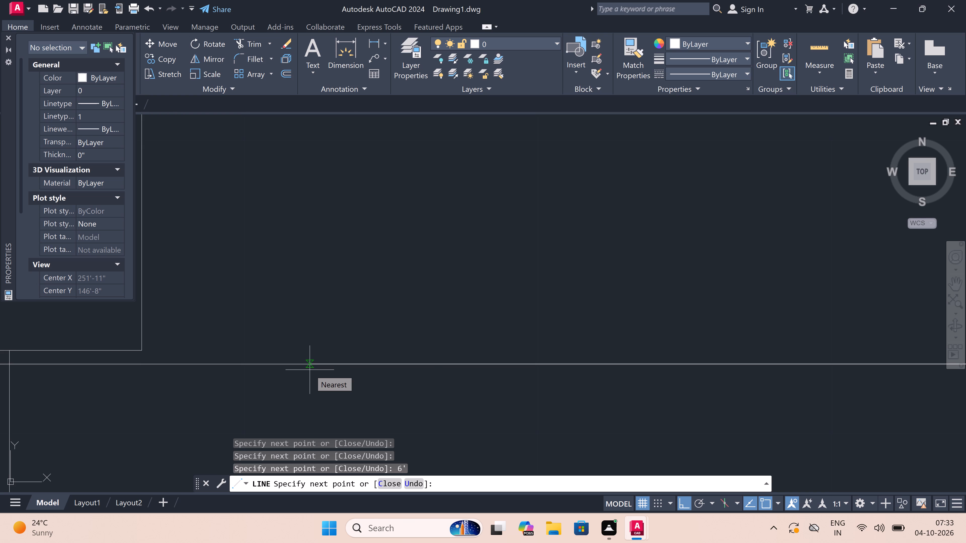
pyautogui.scroll(-10, 310, 370)
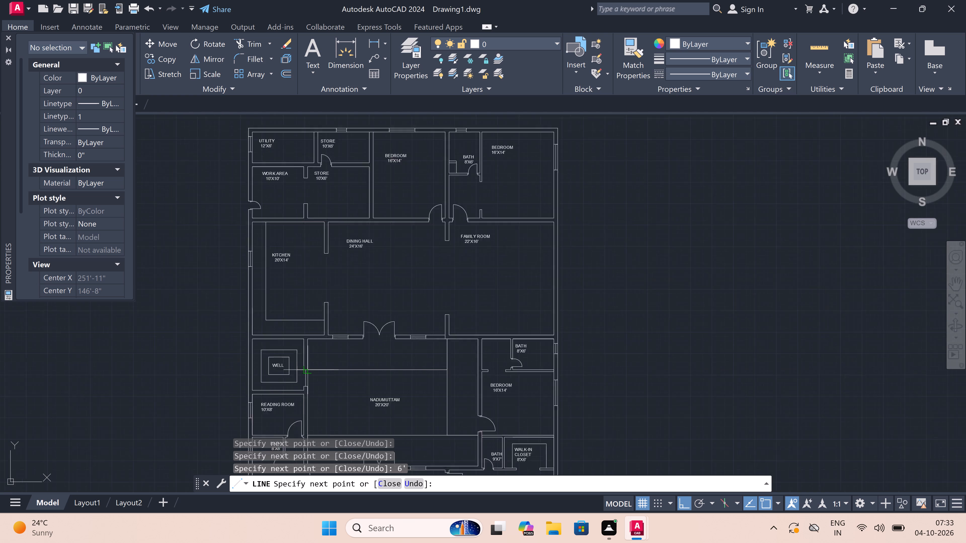
pyautogui.scroll(4, 329, 417)
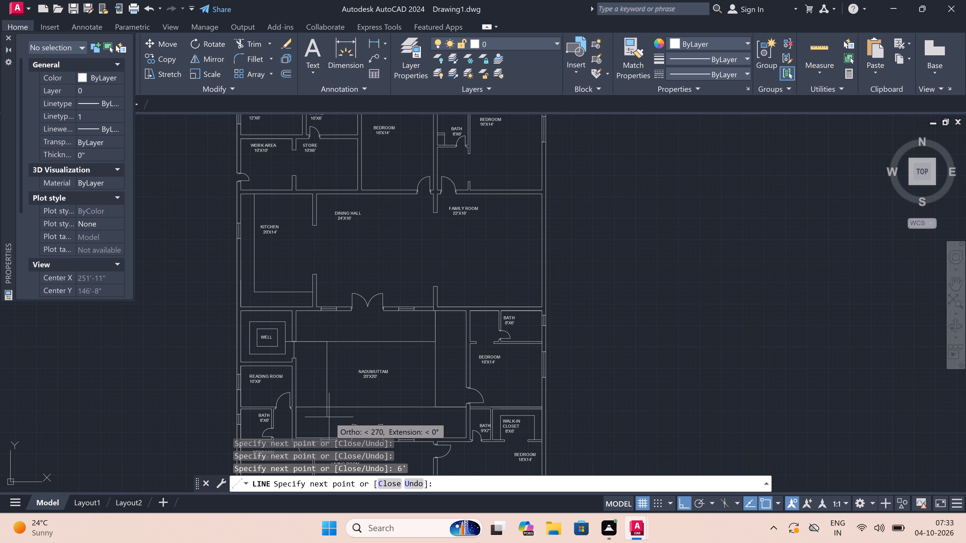
pyautogui.click(321, 380)
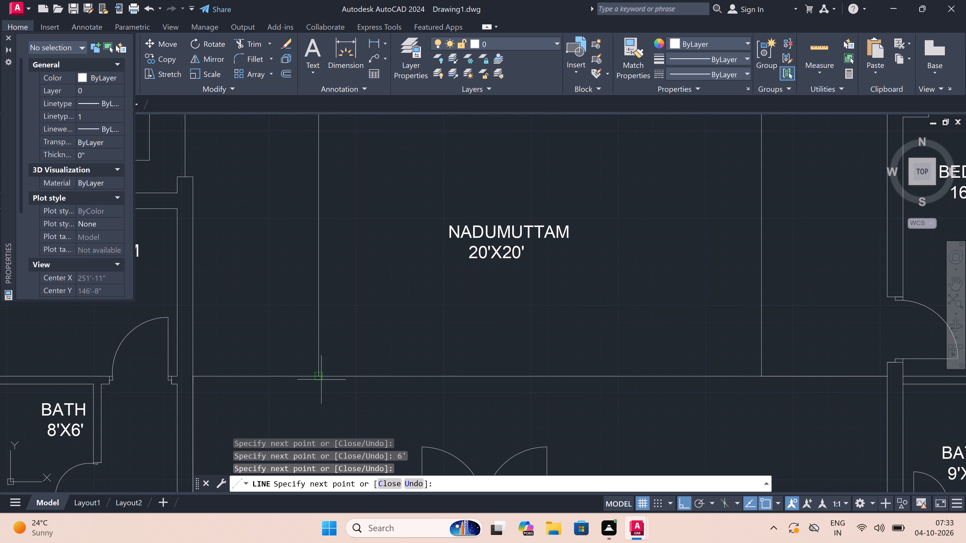
pyautogui.press('Escape')
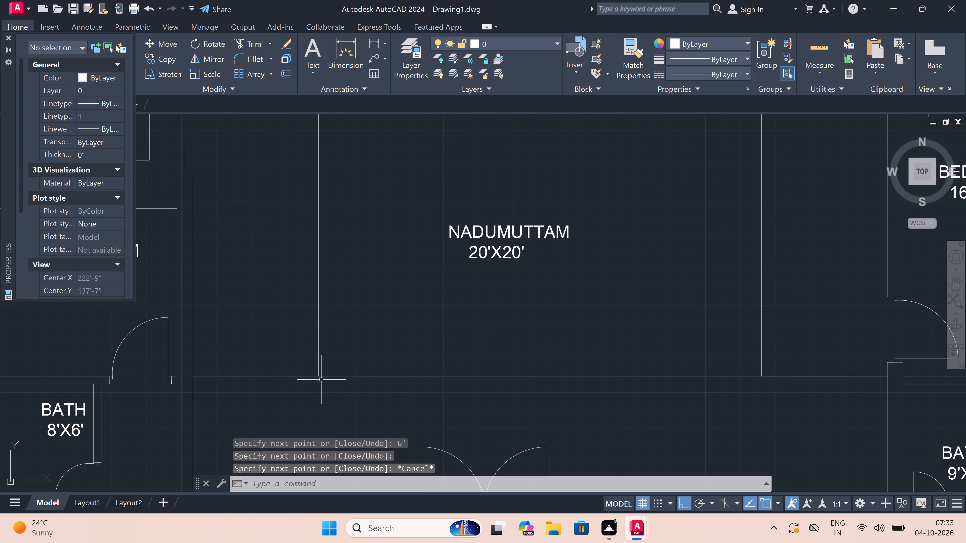
# Trim the parts of the courtyard's south and north lines that extend west beyond its west side.
pyautogui.write('TR')
pyautogui.press('space')
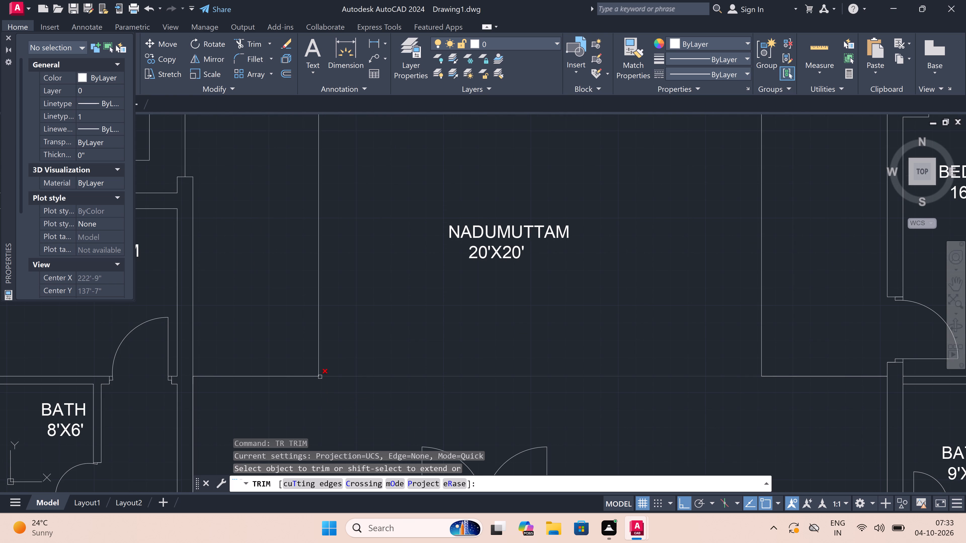
pyautogui.click(267, 412)
pyautogui.scroll(-4, 269, 352)
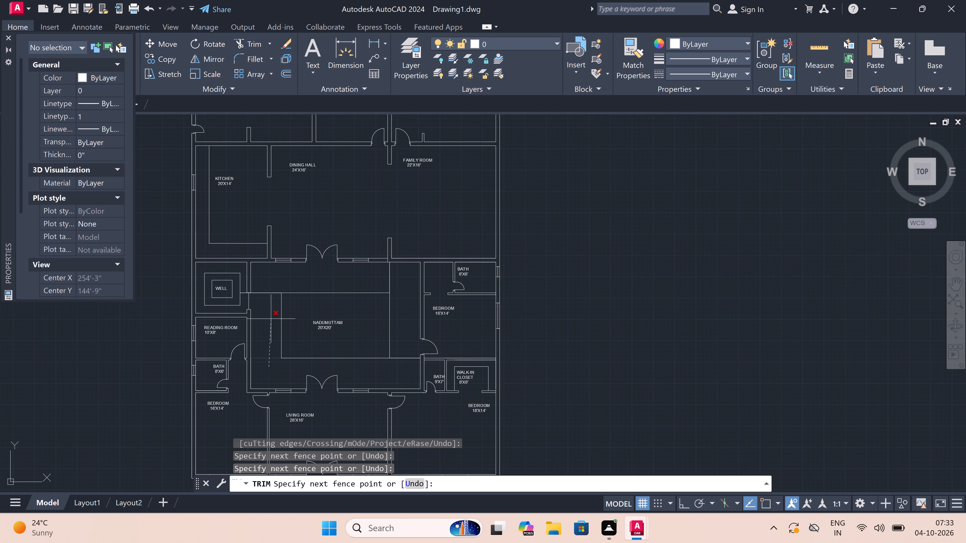
pyautogui.scroll(3, 272, 292)
pyautogui.click(272, 292)
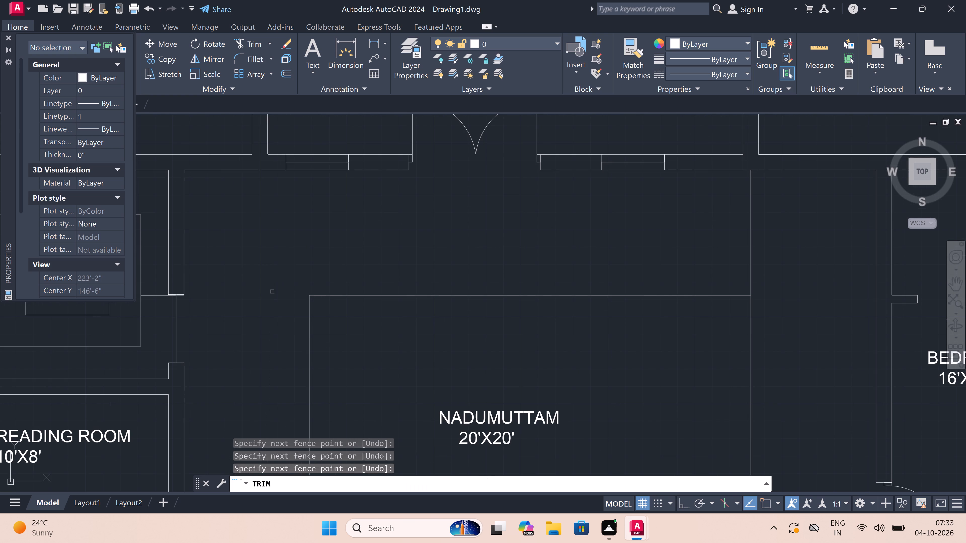
# Trim the leftover line pieces at the nadumuttam's west wall opening beside the well.
pyautogui.scroll(-3, 248, 285)
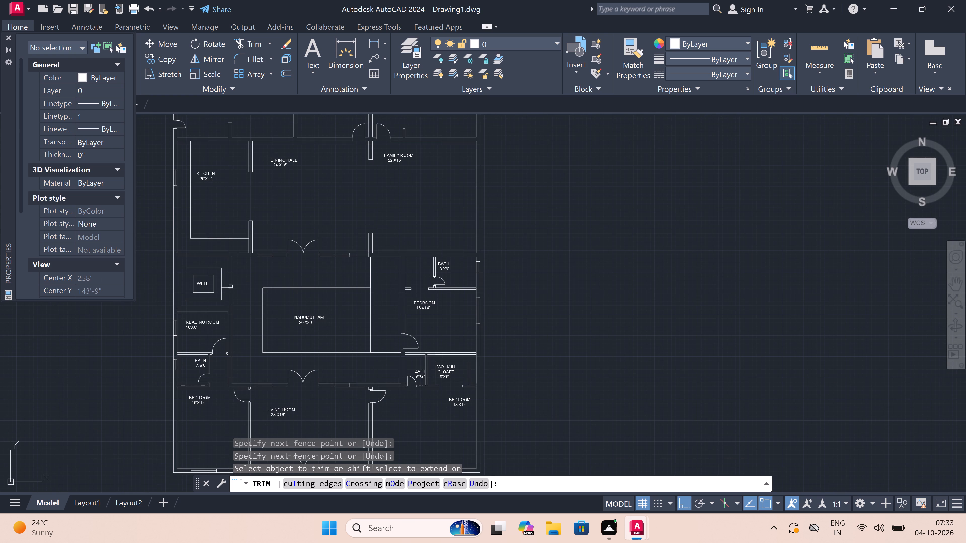
pyautogui.scroll(4, 220, 289)
pyautogui.scroll(4, 266, 282)
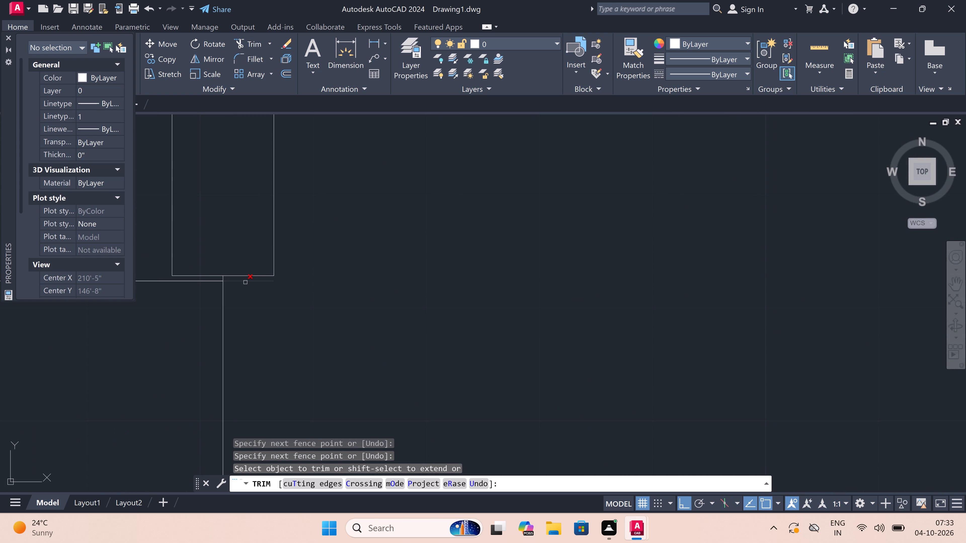
pyautogui.click(245, 282)
pyautogui.click(207, 281)
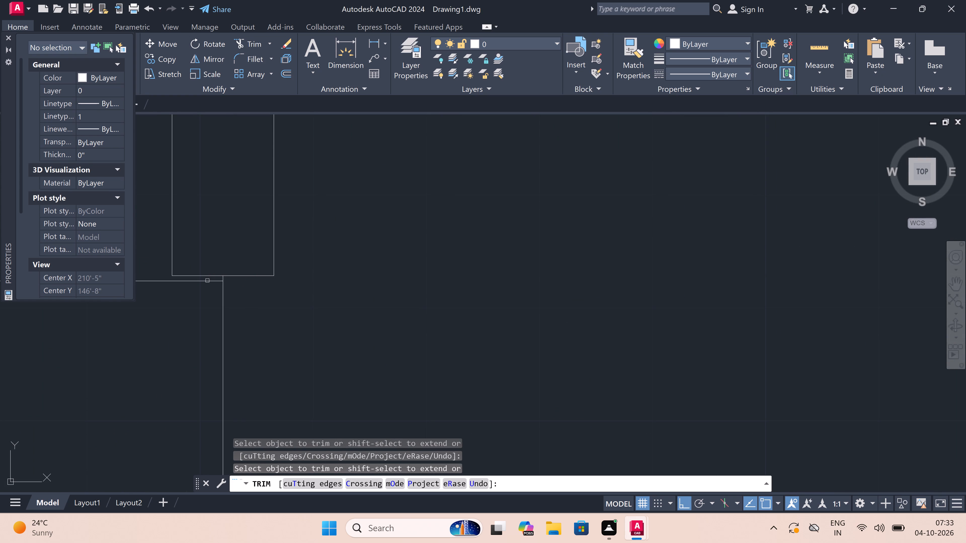
pyautogui.click(207, 281)
pyautogui.scroll(-7, 203, 311)
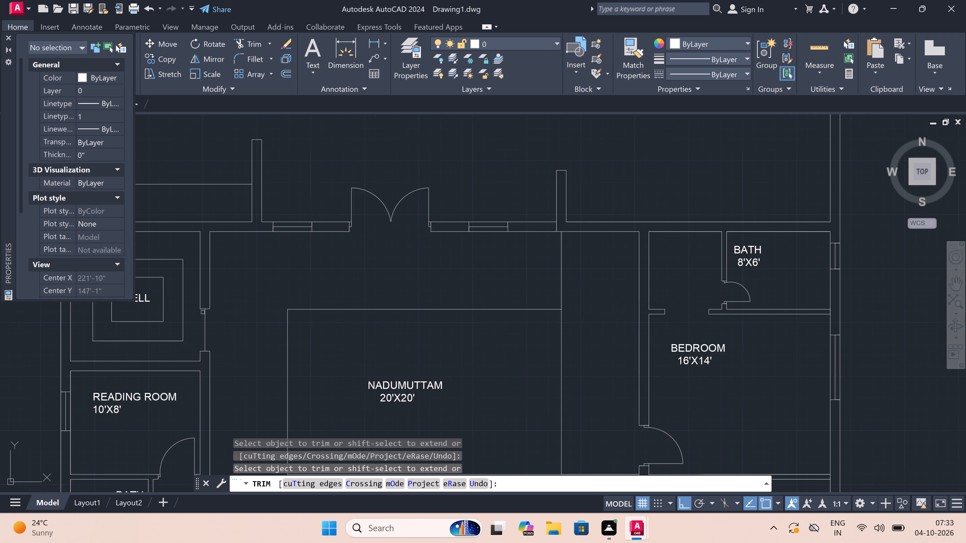
# Trim the courtyard's east line above its northeast corner and the south line beyond its southeast corner.
pyautogui.scroll(-1, 203, 312)
pyautogui.scroll(2, 323, 299)
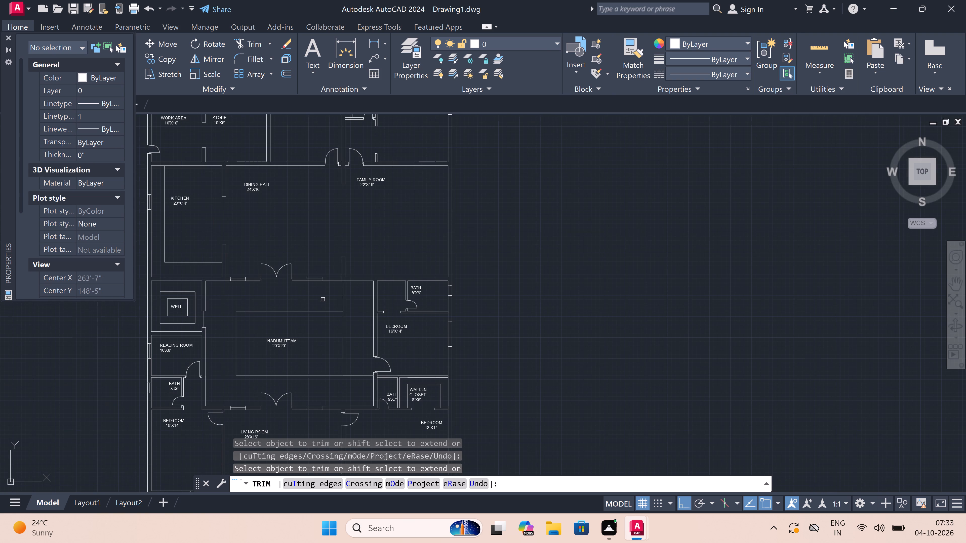
pyautogui.moveTo(325, 299); pyautogui.dragTo(327, 301)
pyautogui.click(389, 303)
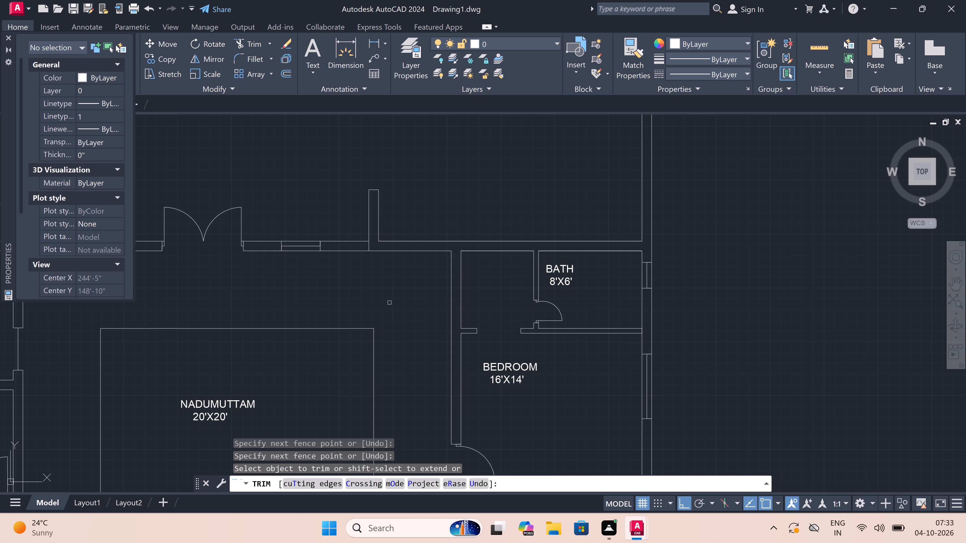
pyautogui.scroll(-4, 390, 286)
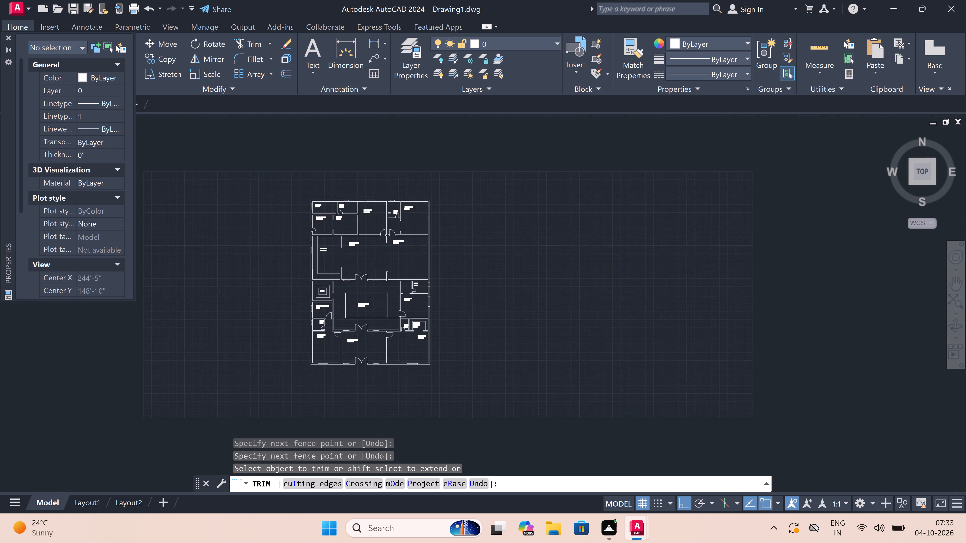
pyautogui.scroll(4, 384, 325)
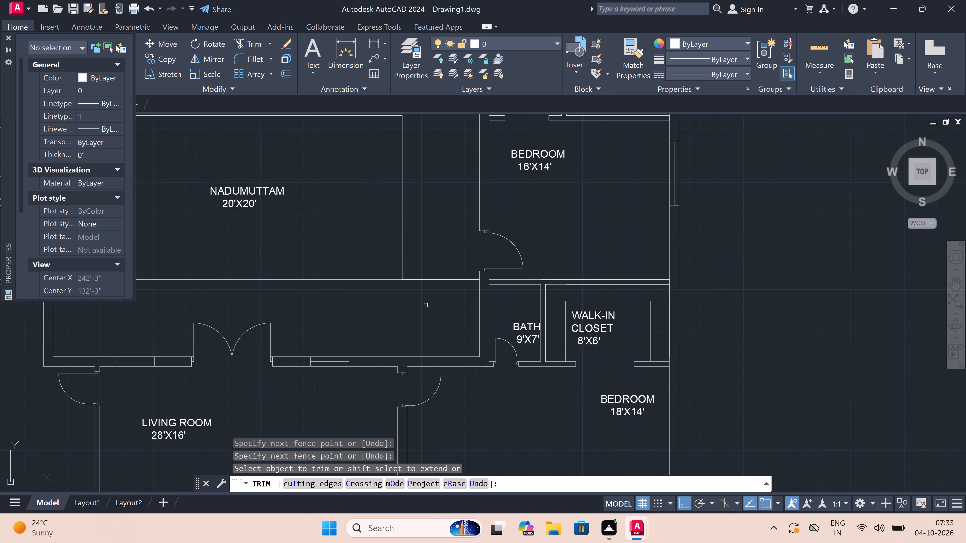
pyautogui.click(426, 304)
pyautogui.click(429, 241)
pyautogui.scroll(-4, 429, 243)
pyautogui.scroll(2, 429, 223)
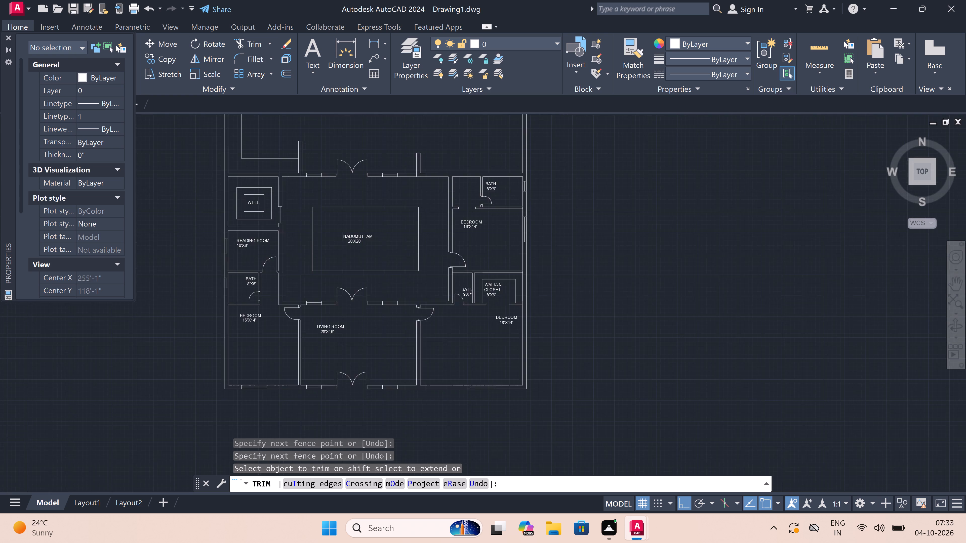
pyautogui.press('Escape')
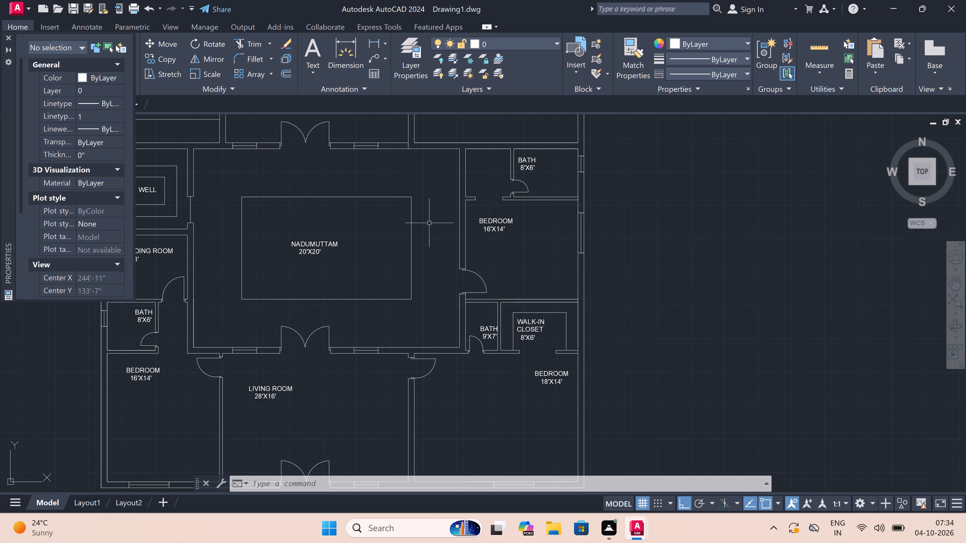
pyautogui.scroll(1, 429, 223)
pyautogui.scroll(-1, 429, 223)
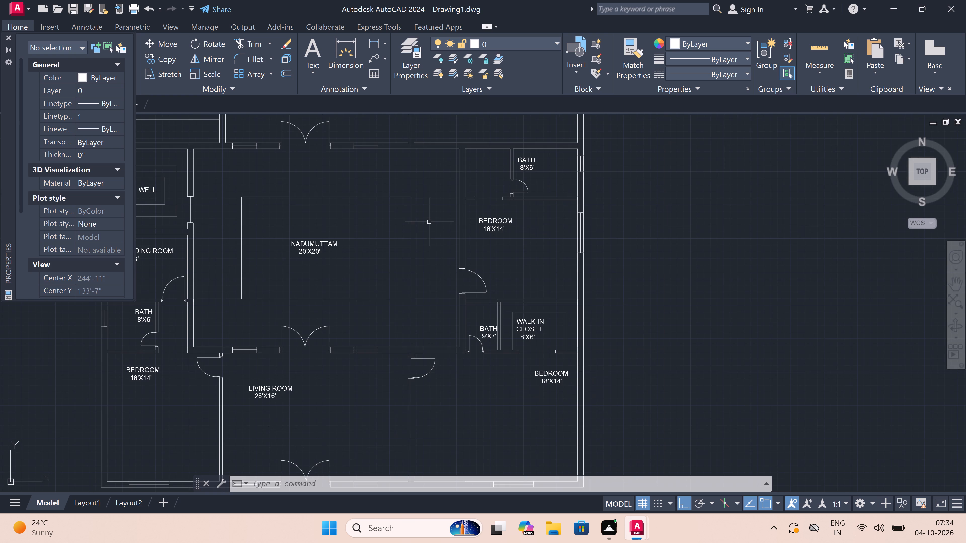
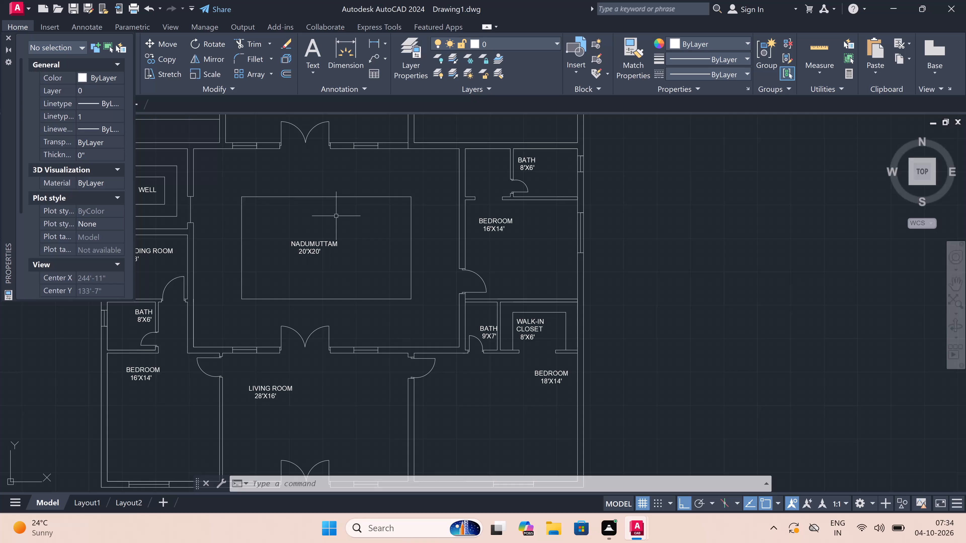
# Draw a rectangle over the courtyard outline in the nadumuttam, from its northwest corner to its southeast corner.
pyautogui.write('RE')
pyautogui.write('C')
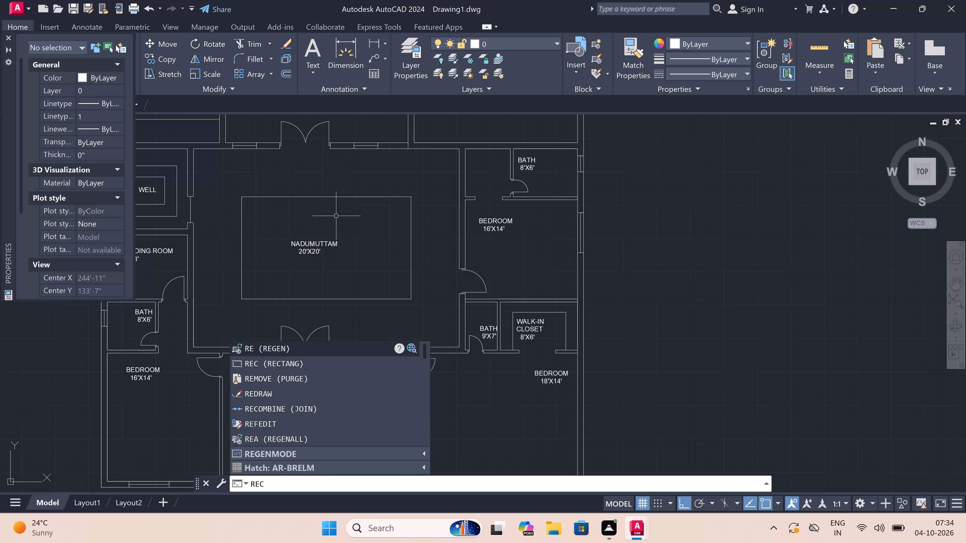
pyautogui.press('space')
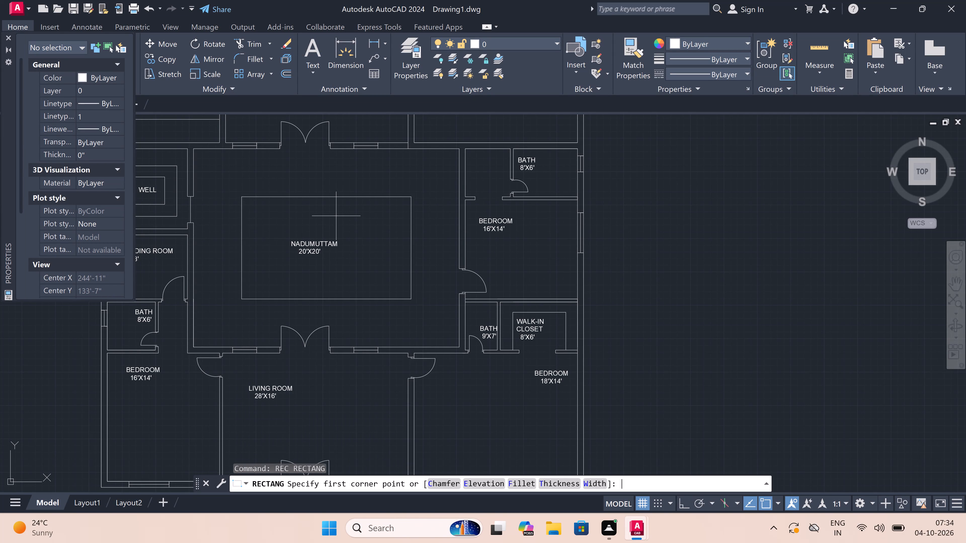
pyautogui.click(239, 199)
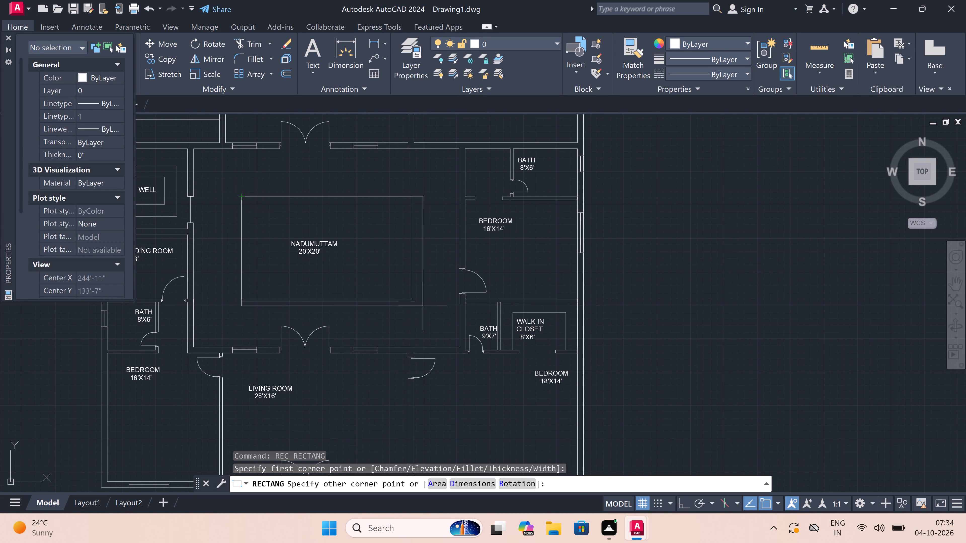
pyautogui.doubleClick(411, 299)
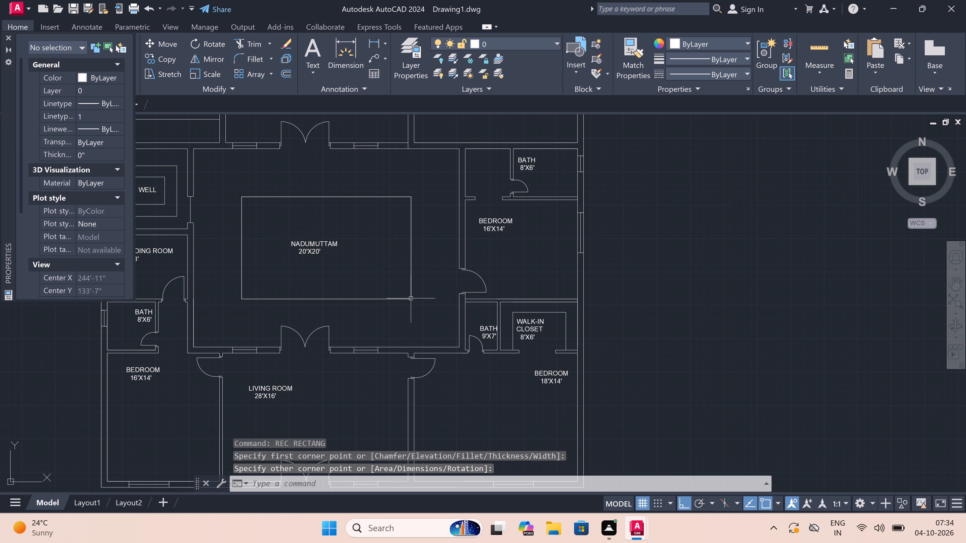
# Offset the courtyard rectangle 9" inward.
pyautogui.write('O')
pyautogui.press('space')
pyautogui.doubleClick(375, 298)
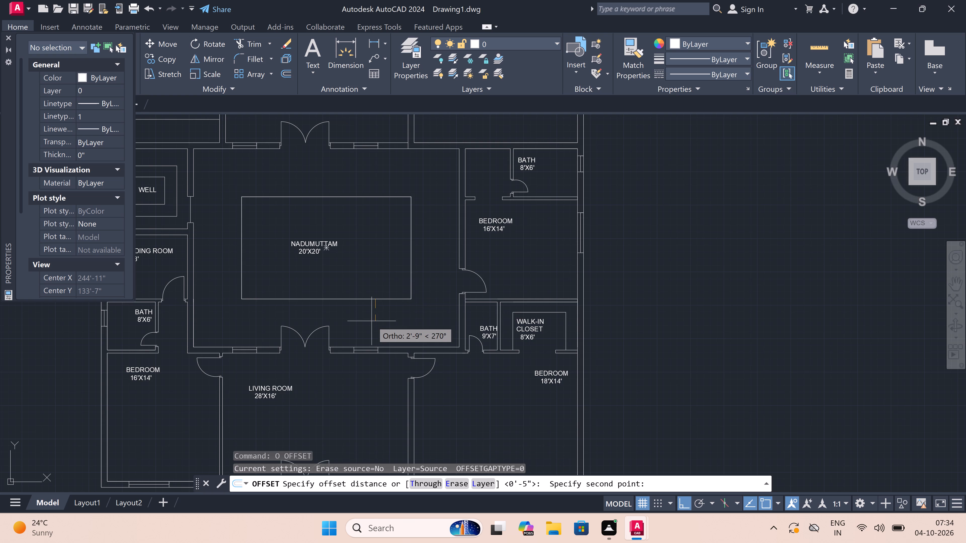
pyautogui.write('4.')
pyautogui.scroll(-2, 372, 321)
pyautogui.scroll(1, 372, 321)
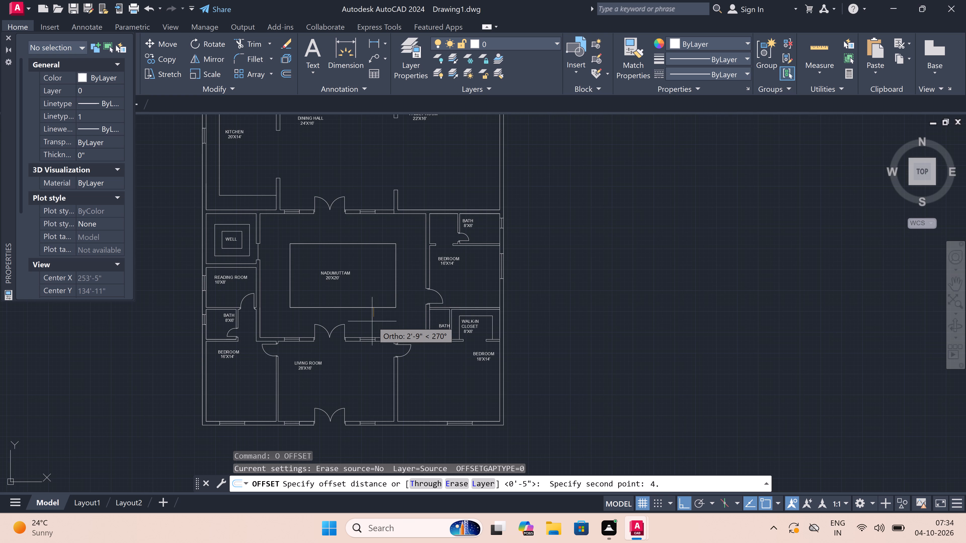
pyautogui.scroll(2, 379, 318)
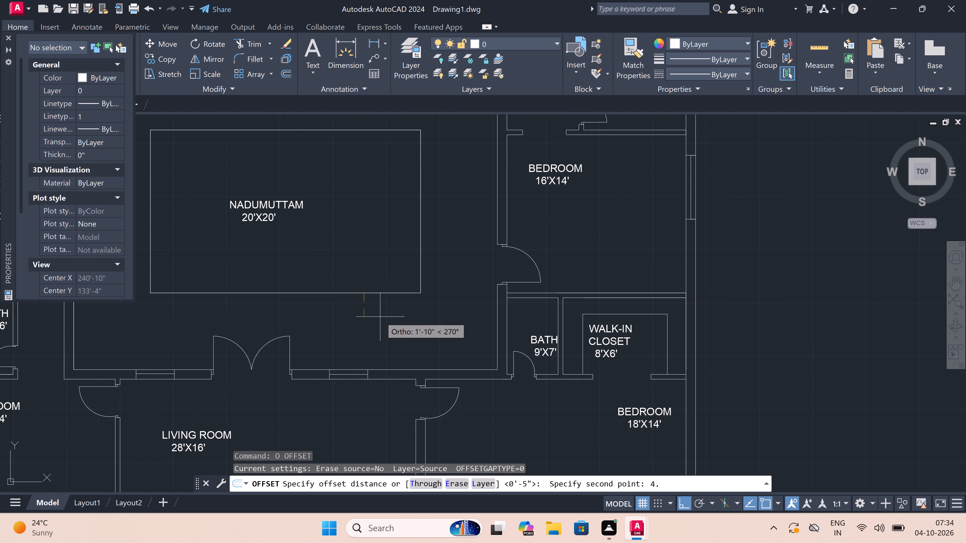
pyautogui.press('BackSpace')
pyautogui.press('BackSpace')
pyautogui.write('9"')
pyautogui.hotkey('shift', '"')
pyautogui.press('BackSpace')
pyautogui.press('space')
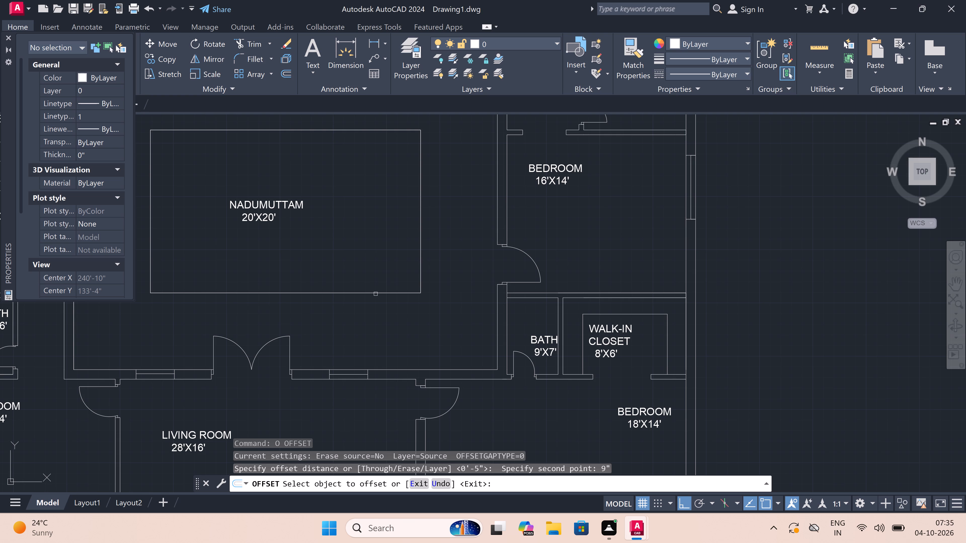
pyautogui.doubleClick(376, 294)
pyautogui.click(373, 315)
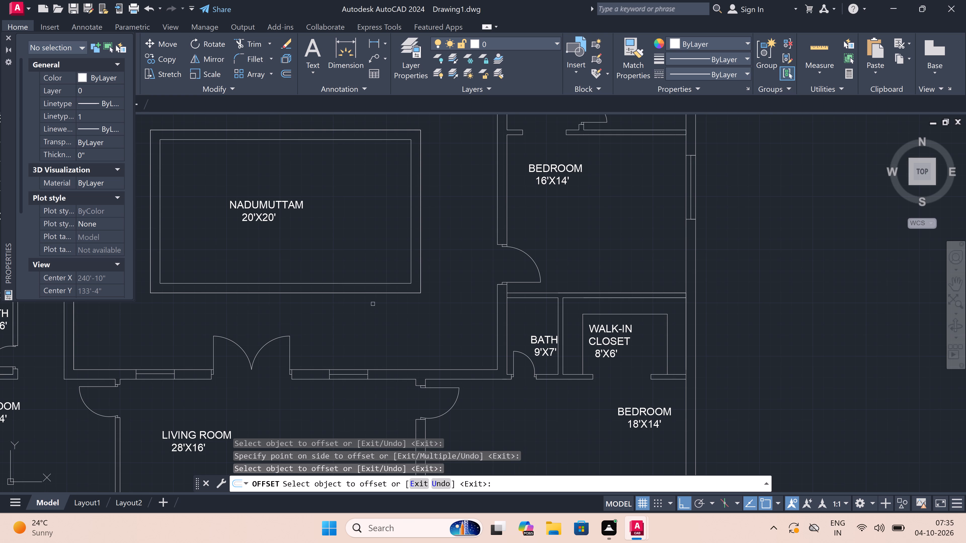
# Offset the original courtyard rectangle outward by the same 9" distance.
pyautogui.doubleClick(369, 293)
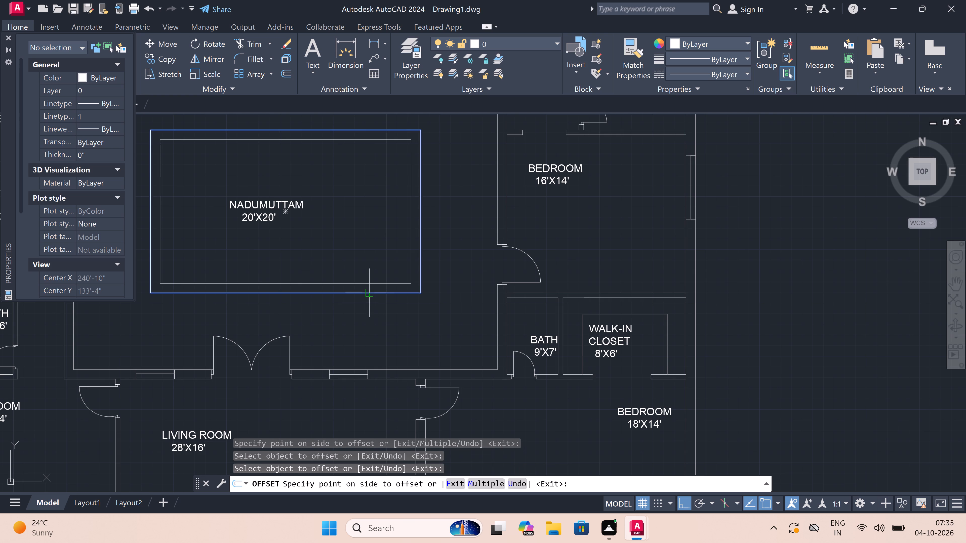
pyautogui.doubleClick(370, 320)
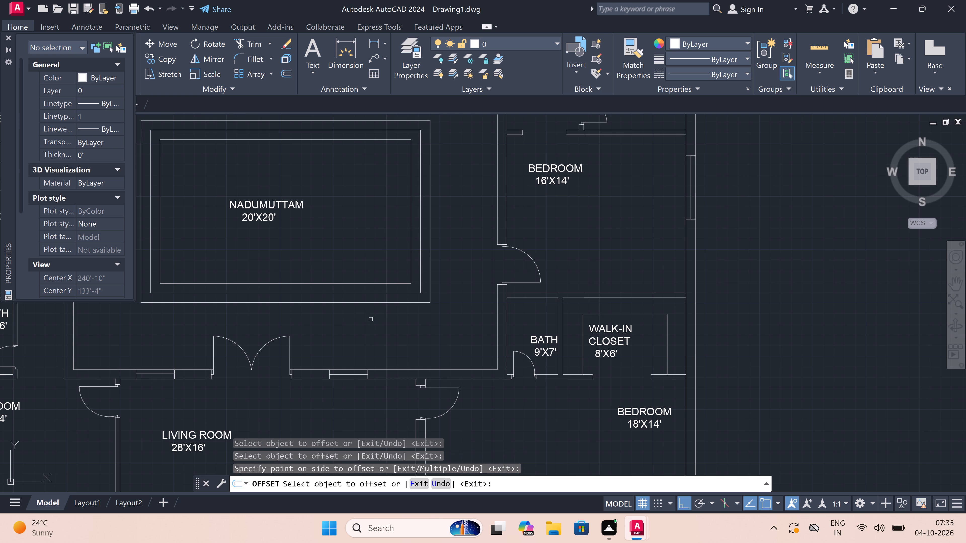
pyautogui.press('Escape')
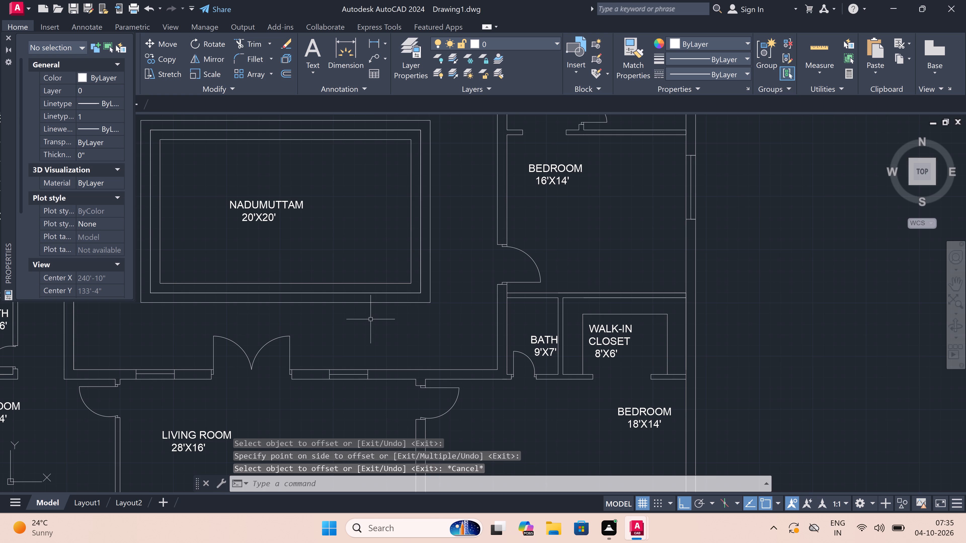
# With Ortho off, draw a diagonal line from the outermost courtyard rectangle's northeast corner to the nadumuttam's northeast inner wall corner.
pyautogui.scroll(-3, 379, 309)
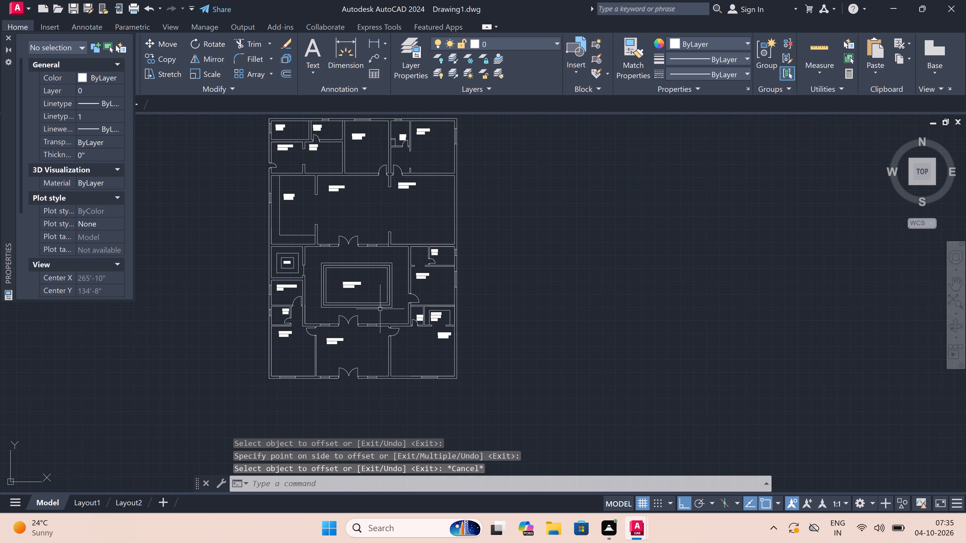
pyautogui.scroll(3, 364, 261)
pyautogui.scroll(-1, 364, 264)
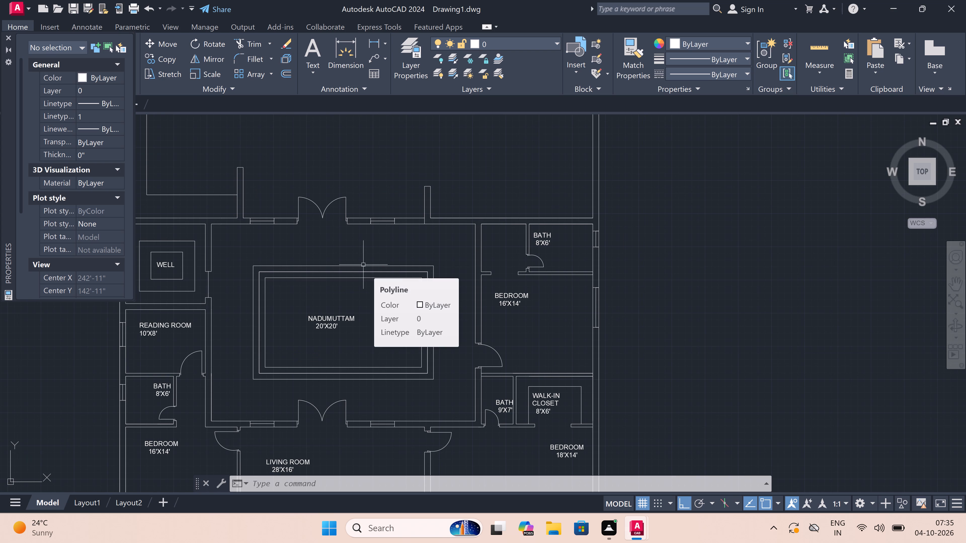
pyautogui.scroll(1, 363, 265)
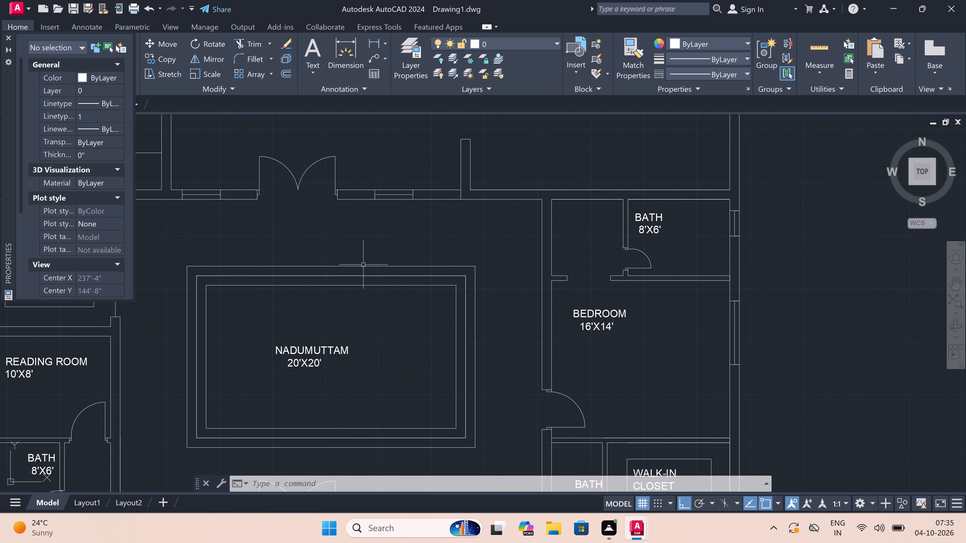
pyautogui.scroll(-1, 363, 265)
pyautogui.write('L')
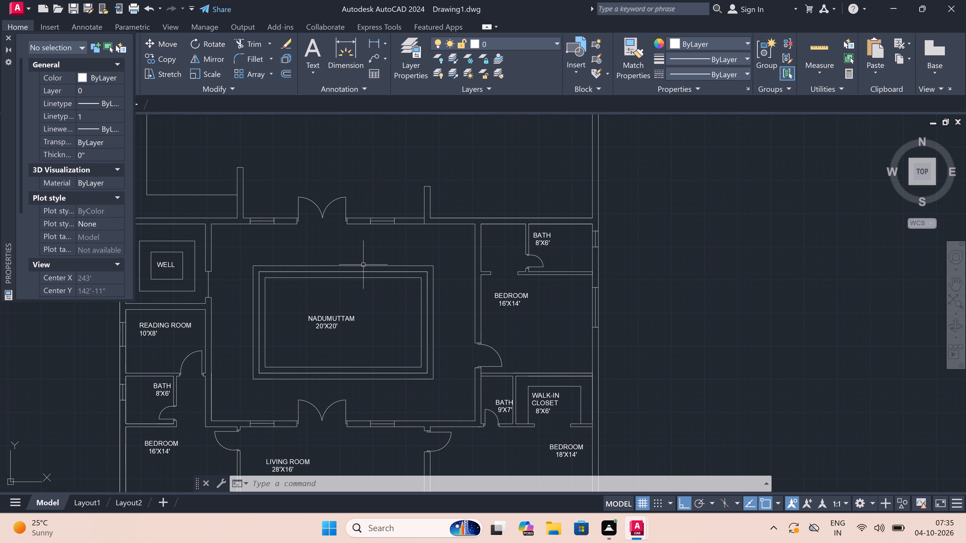
pyautogui.press('space')
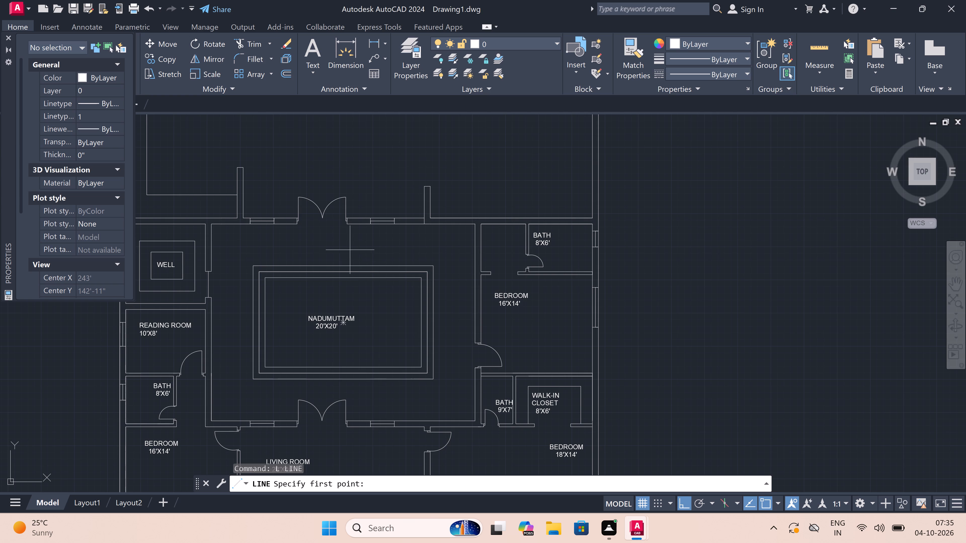
pyautogui.tripleClick(435, 265)
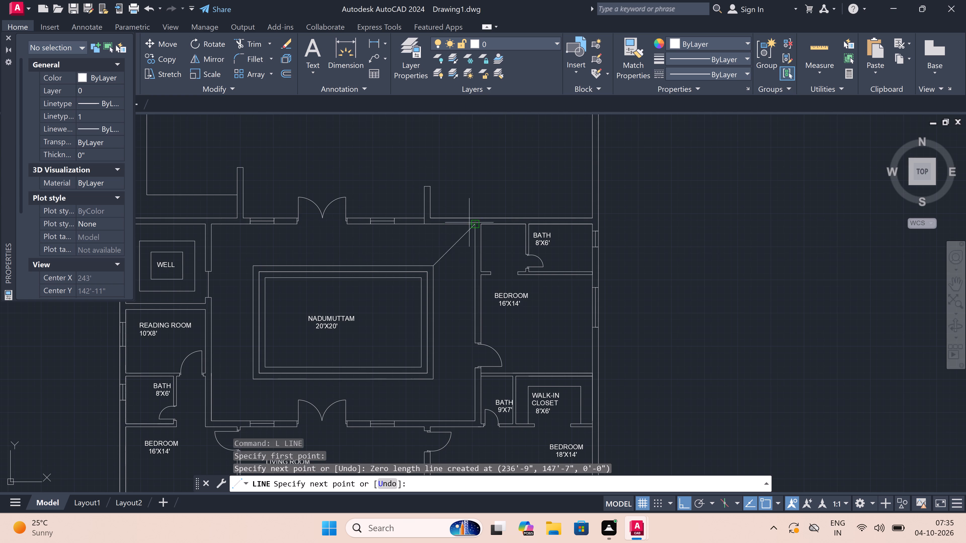
pyautogui.scroll(3, 470, 222)
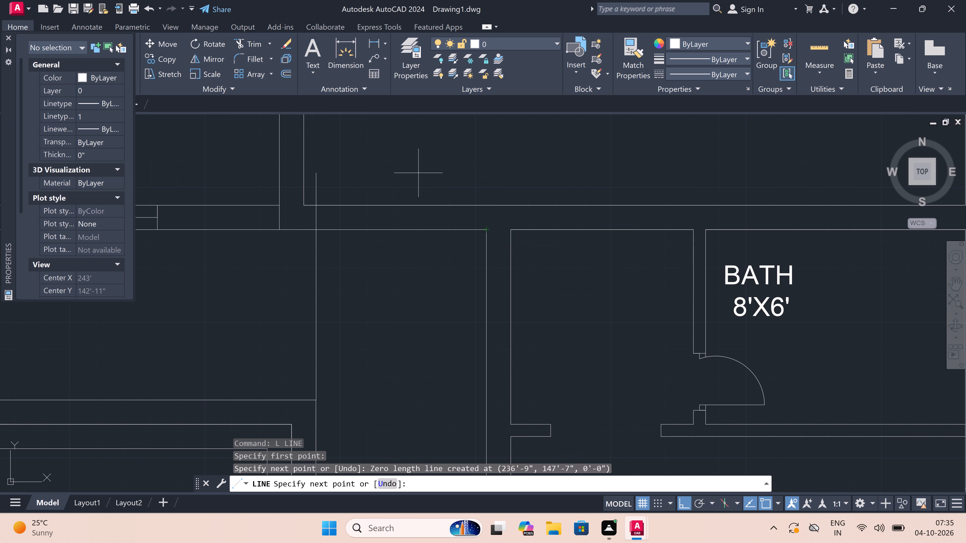
pyautogui.press('F8')
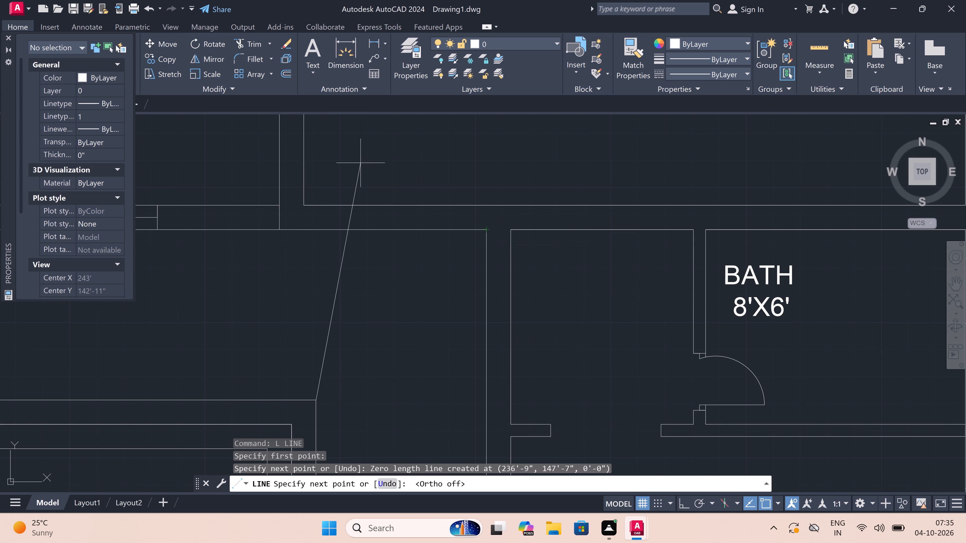
pyautogui.click(487, 231)
pyautogui.press('Escape')
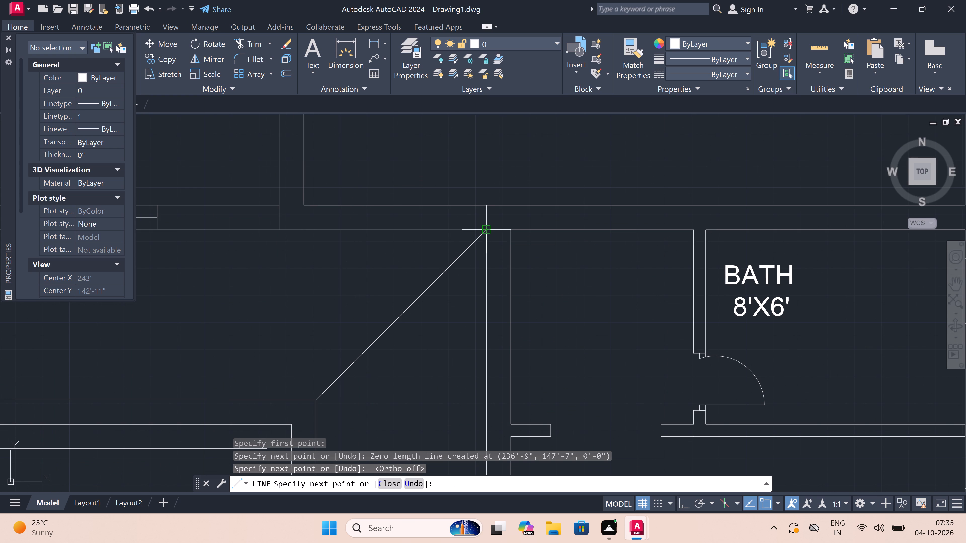
# Draw a diagonal line from the outermost courtyard rectangle's southeast corner to the nadumuttam's southeast inner wall corner.
pyautogui.scroll(-5, 421, 183)
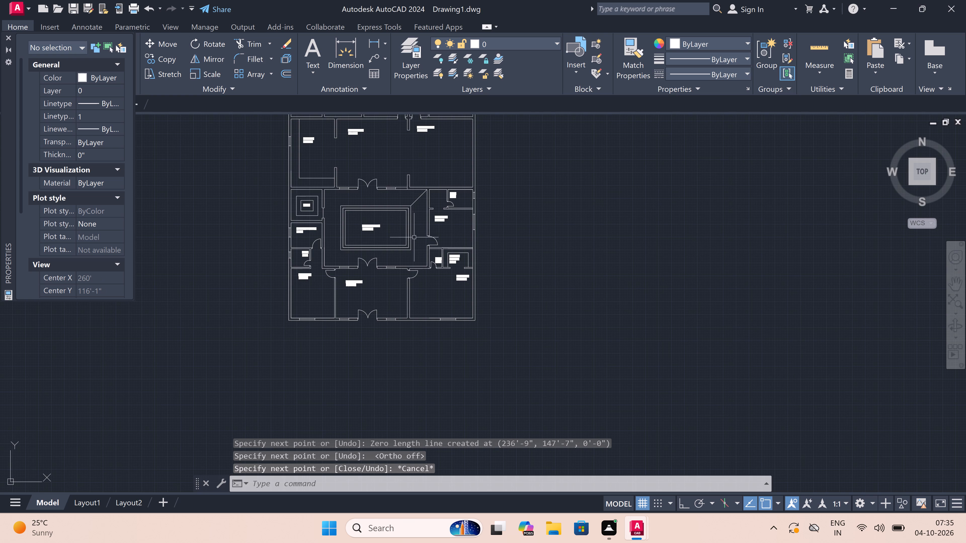
pyautogui.scroll(4, 414, 253)
pyautogui.press('space')
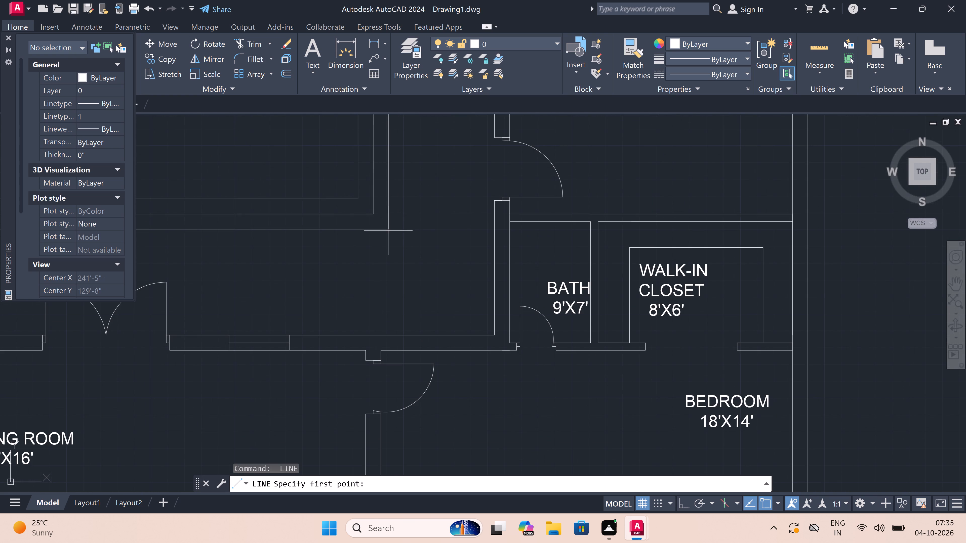
pyautogui.click(387, 229)
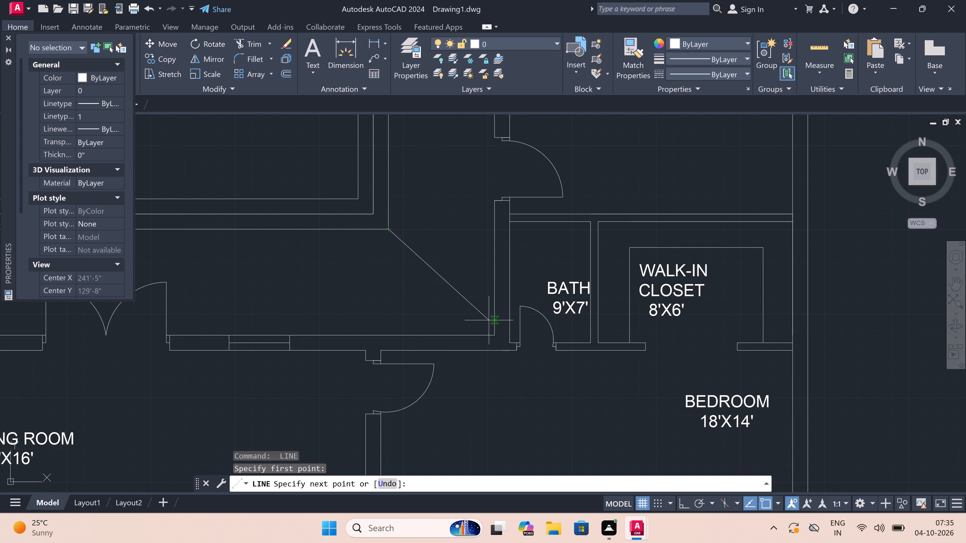
pyautogui.click(496, 335)
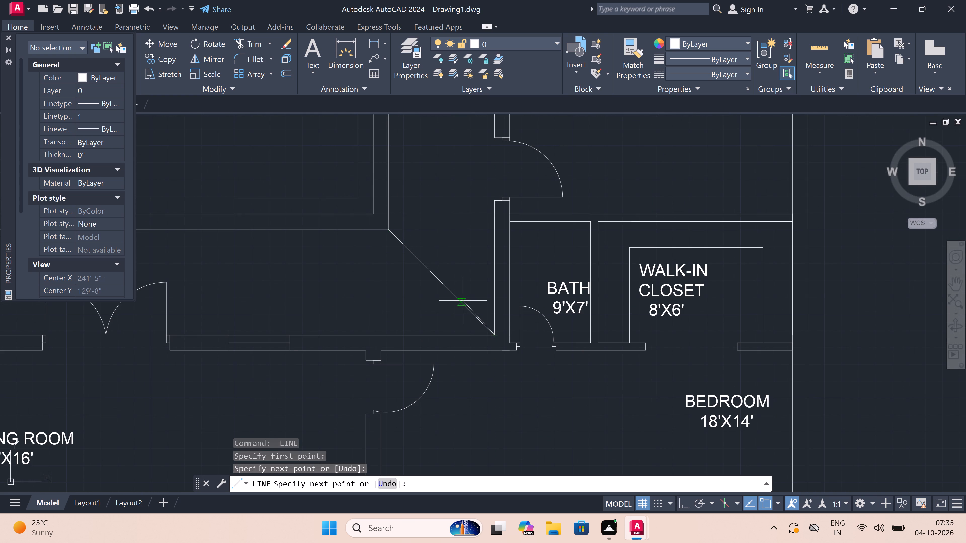
pyautogui.press('Escape')
# Draw a diagonal line from the outermost courtyard rectangle's southwest corner to the nadumuttam's southwest inner wall corner.
pyautogui.press('space')
pyautogui.scroll(-5, 454, 286)
pyautogui.scroll(3, 374, 273)
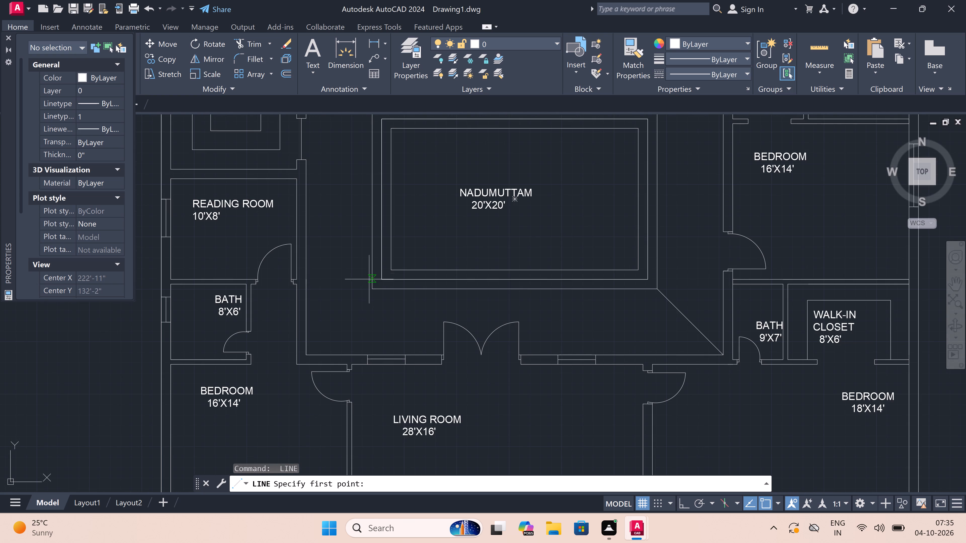
pyautogui.scroll(2, 369, 288)
pyautogui.click(374, 290)
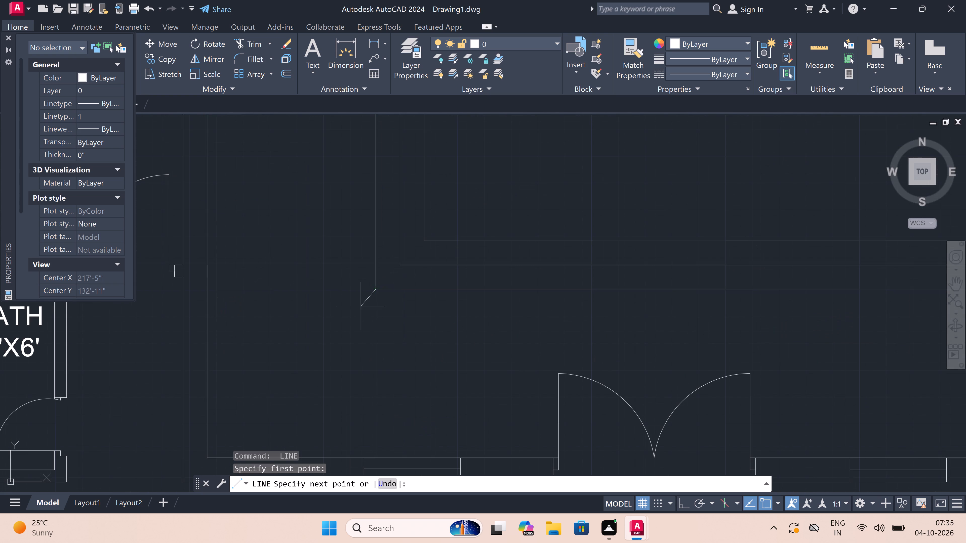
pyautogui.scroll(-3, 226, 401)
pyautogui.scroll(3, 223, 415)
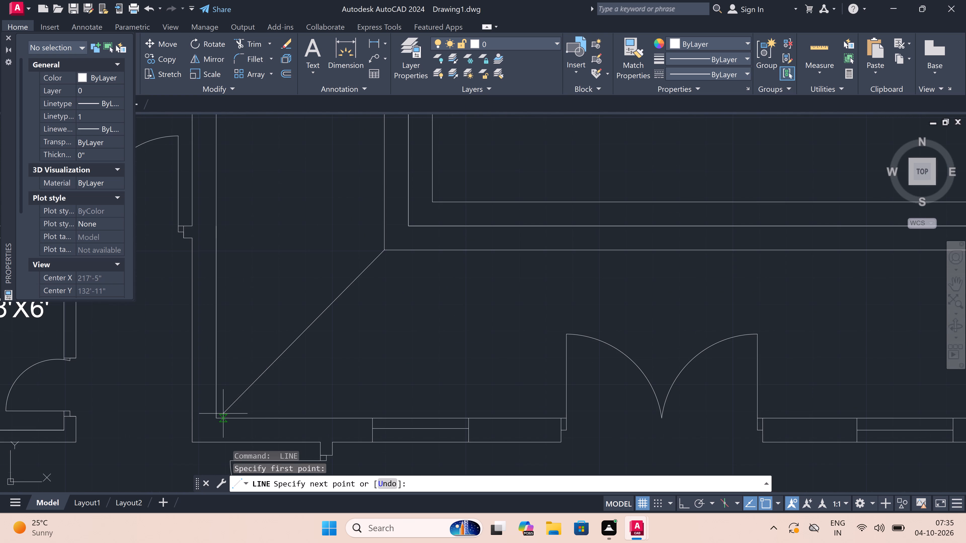
pyautogui.click(220, 415)
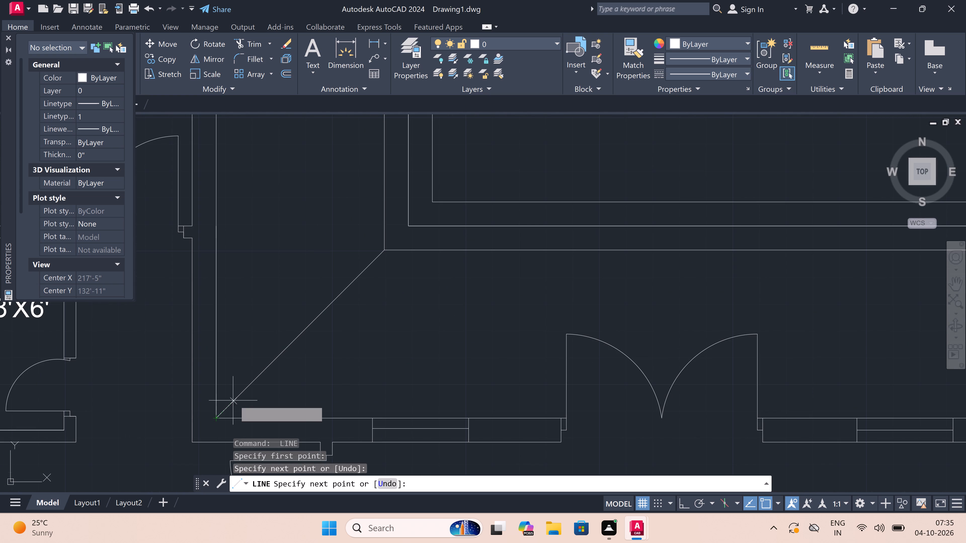
# Draw a diagonal line from the outermost courtyard rectangle's northwest corner to the nadumuttam's northwest inner wall corner.
pyautogui.press('Escape')
pyautogui.press('space')
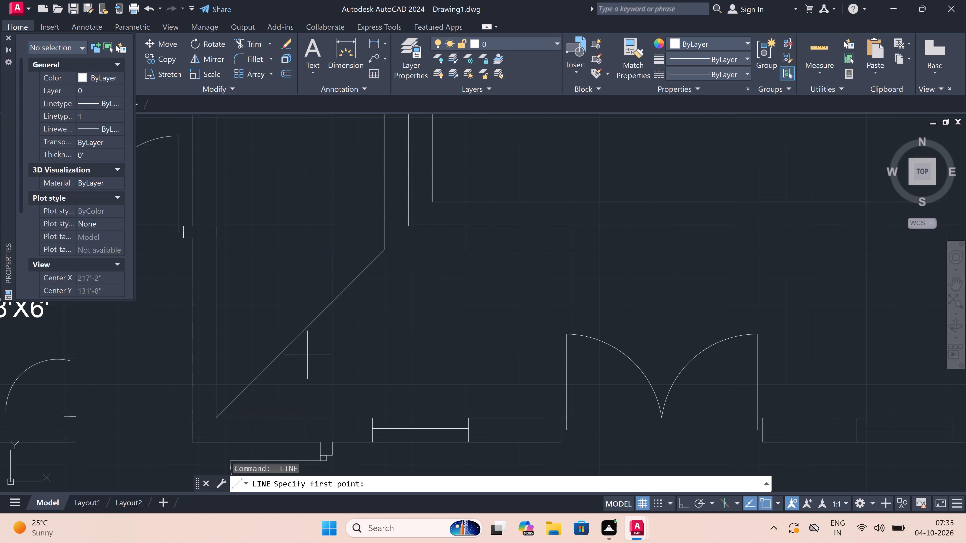
pyautogui.scroll(-4, 311, 358)
pyautogui.scroll(3, 305, 248)
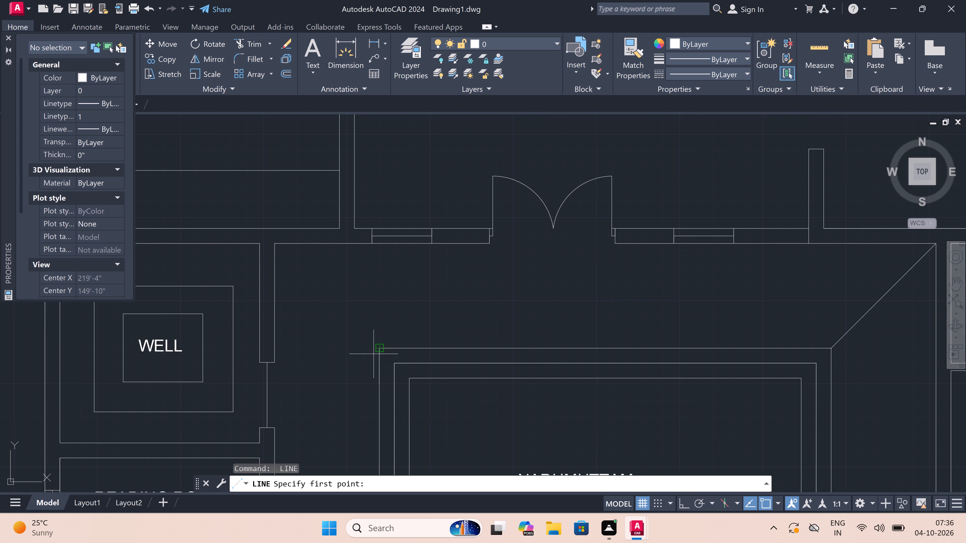
pyautogui.click(377, 350)
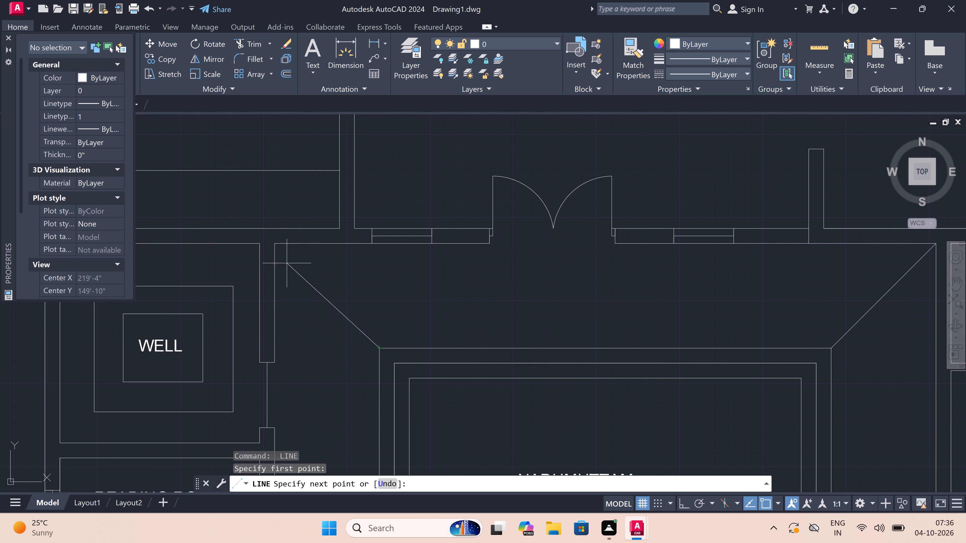
pyautogui.doubleClick(276, 243)
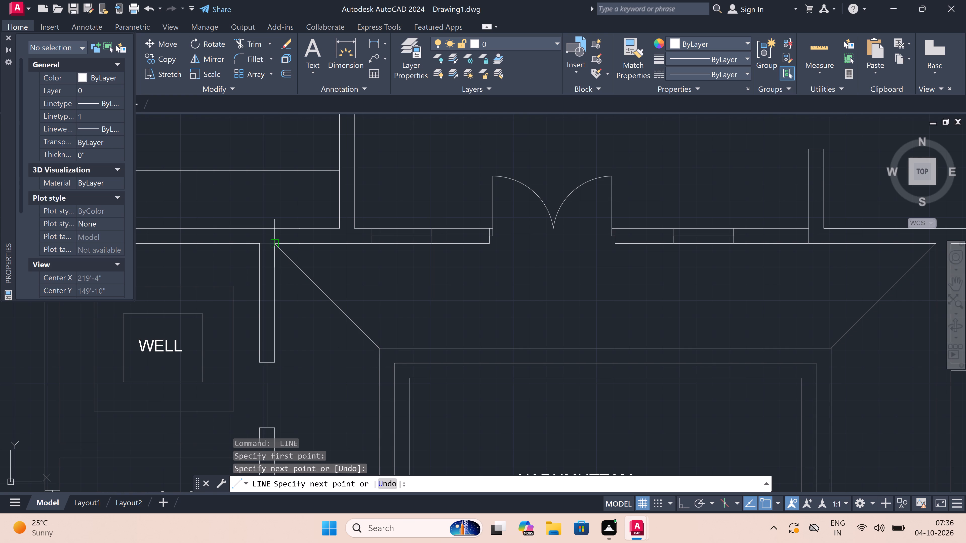
pyautogui.press('Escape')
# Examine the whole floor plan and the nadumuttam with its surrounding rooms and labels.
pyautogui.scroll(-6, 320, 234)
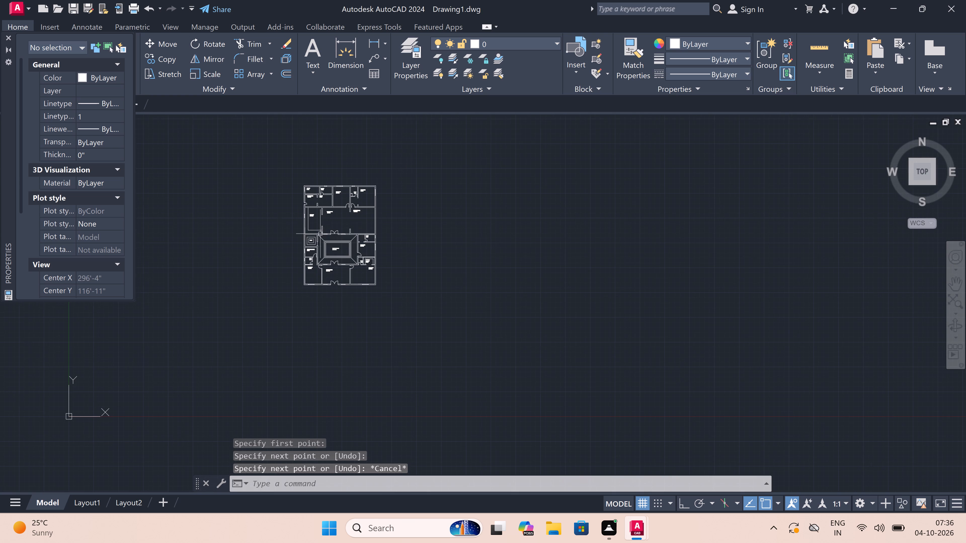
pyautogui.scroll(2, 349, 183)
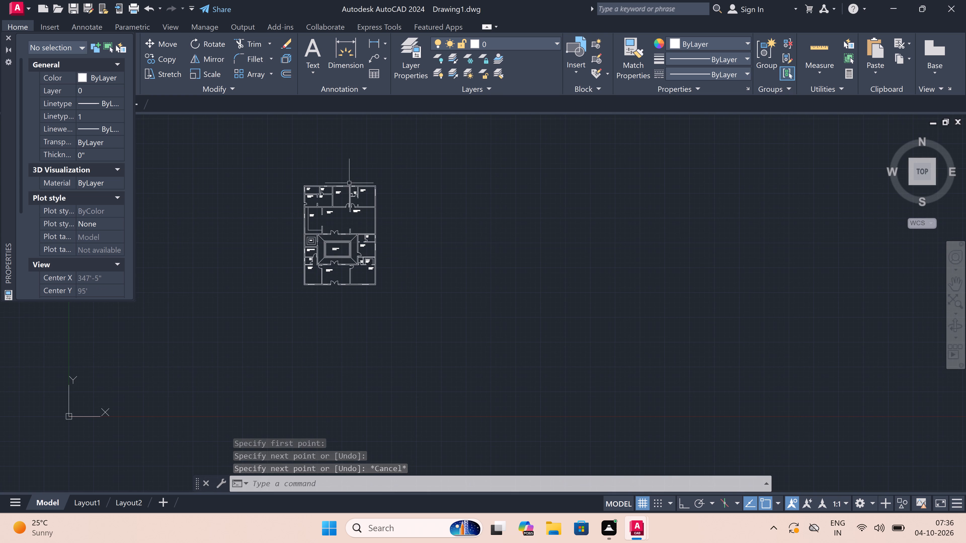
pyautogui.scroll(1, 349, 183)
pyautogui.scroll(-2, 349, 183)
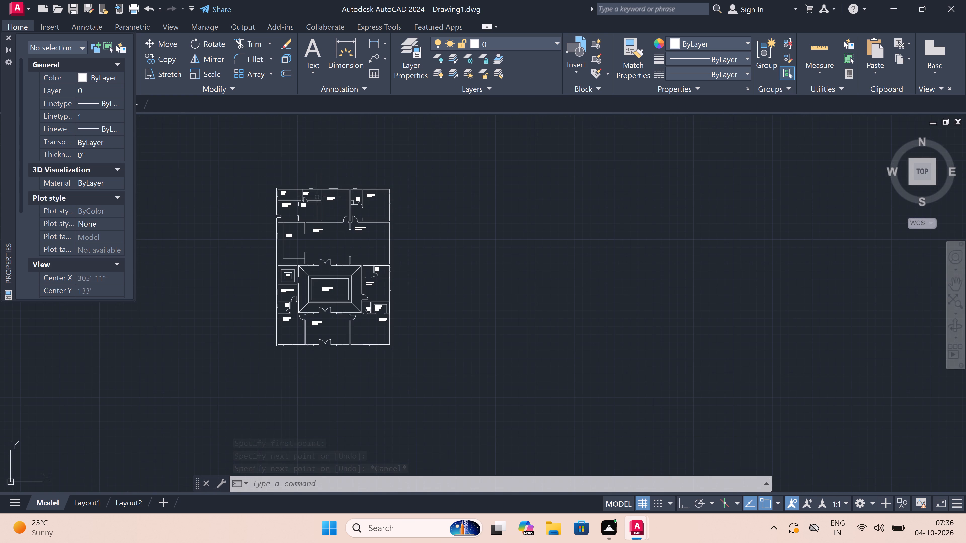
pyautogui.scroll(2, 312, 217)
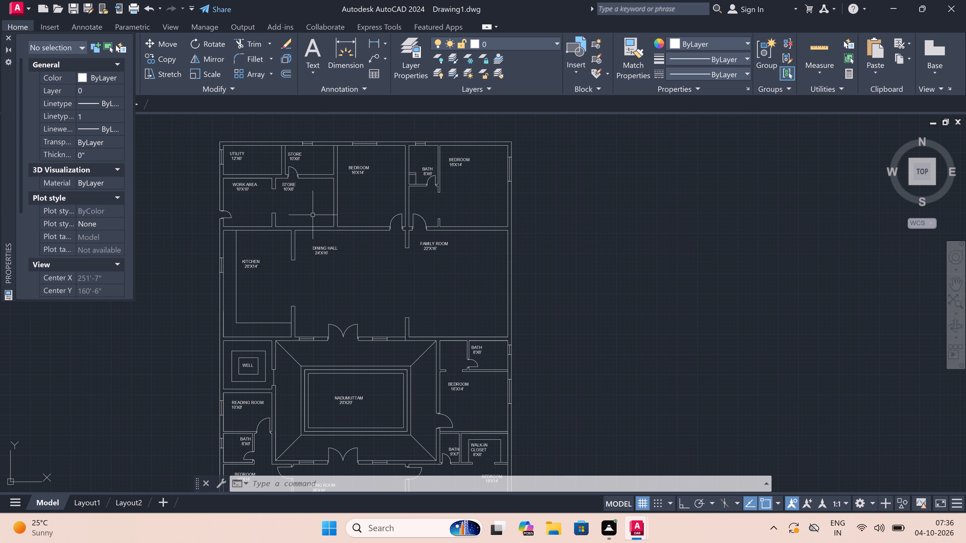
pyautogui.scroll(-1, 319, 207)
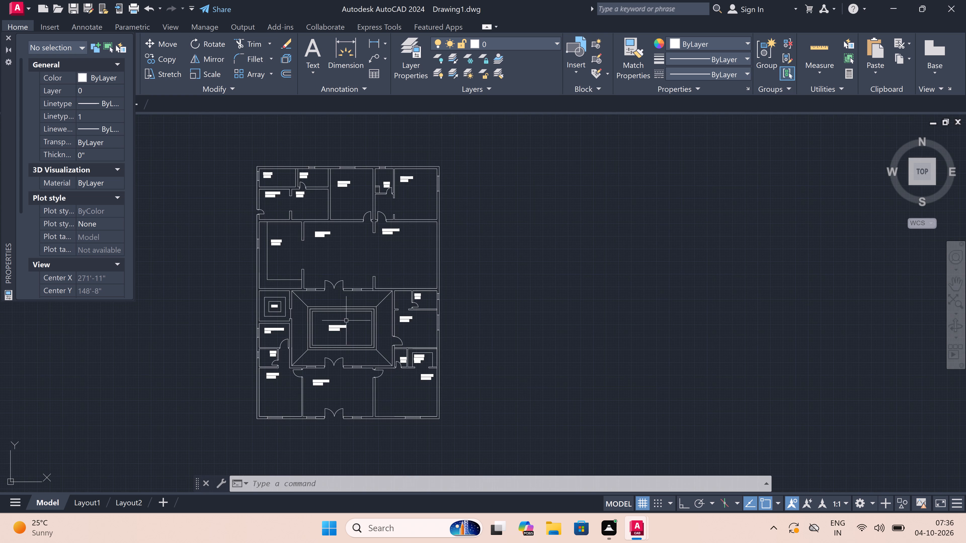
pyautogui.scroll(2, 386, 321)
pyautogui.scroll(-1, 381, 294)
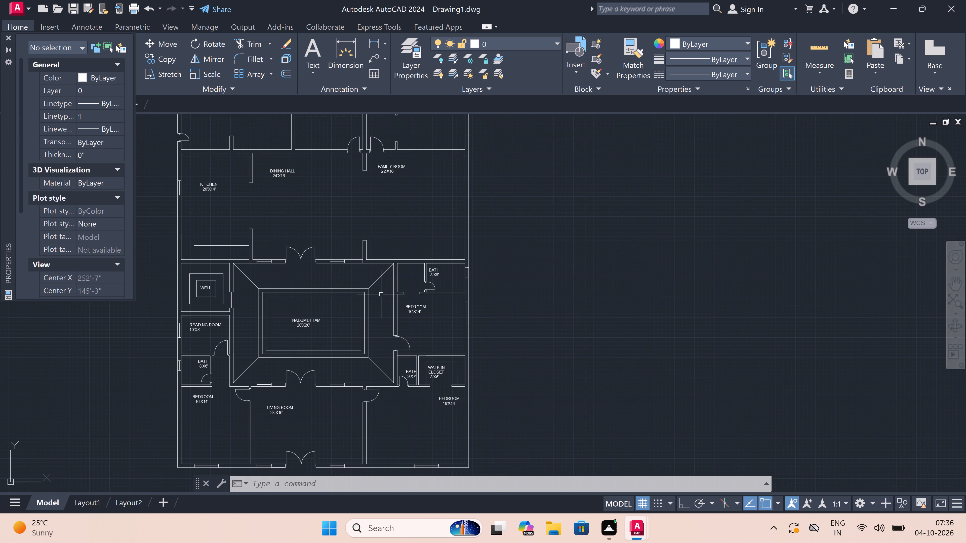
pyautogui.scroll(1, 323, 320)
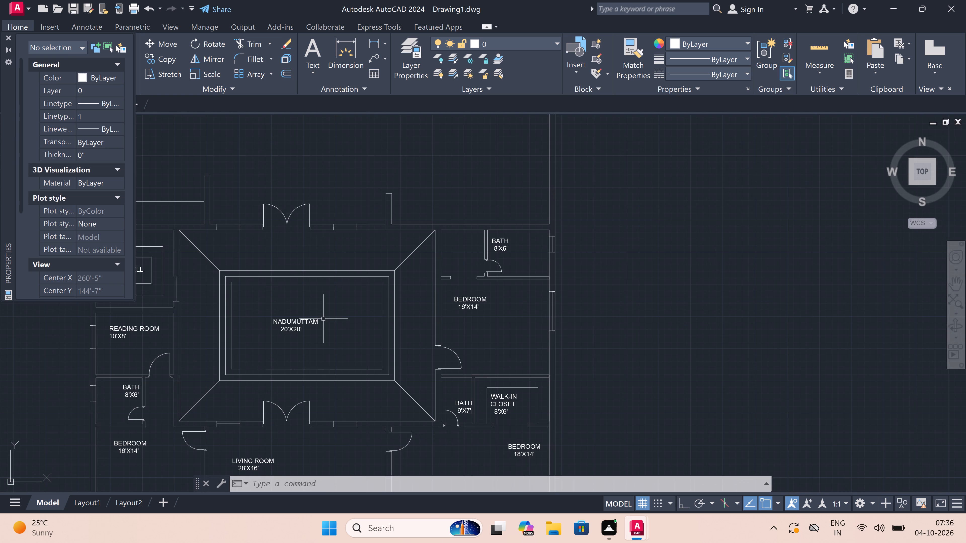
pyautogui.scroll(-1, 314, 264)
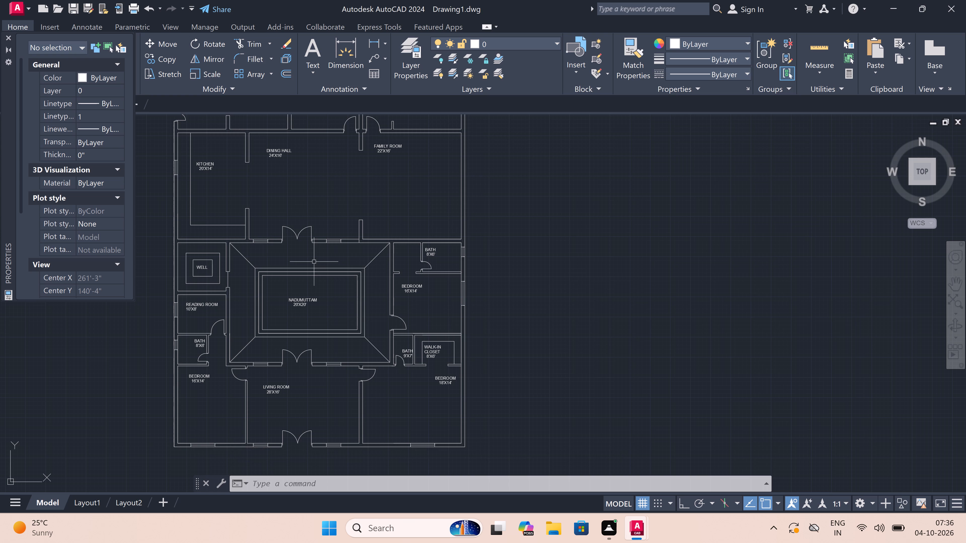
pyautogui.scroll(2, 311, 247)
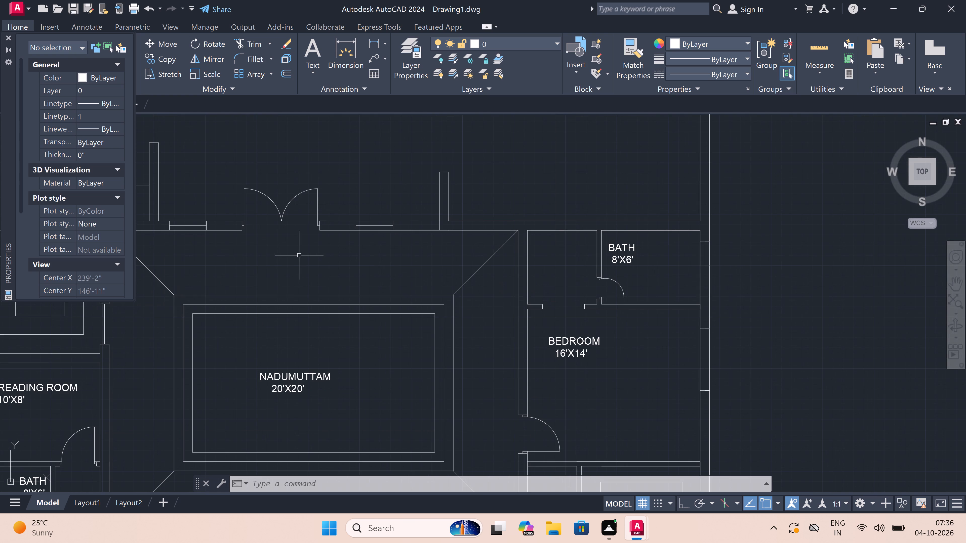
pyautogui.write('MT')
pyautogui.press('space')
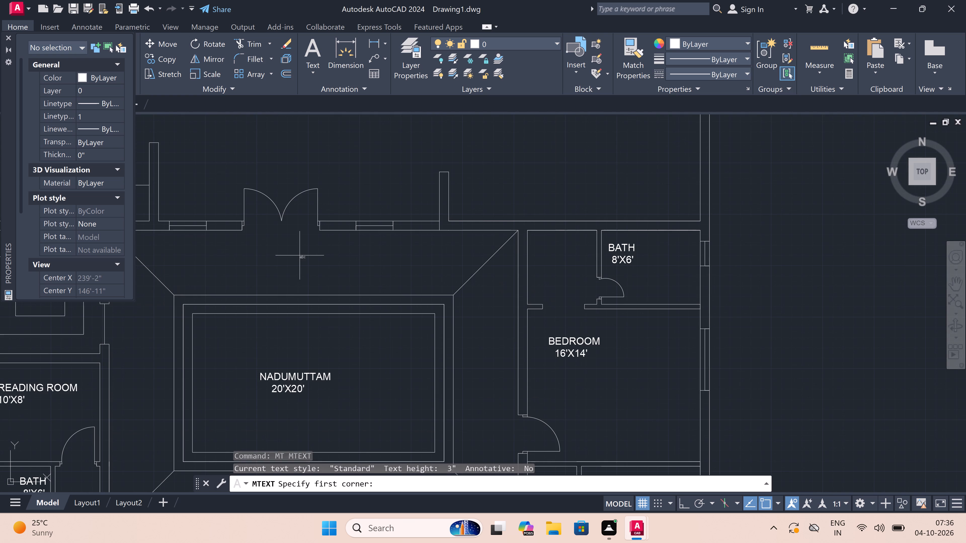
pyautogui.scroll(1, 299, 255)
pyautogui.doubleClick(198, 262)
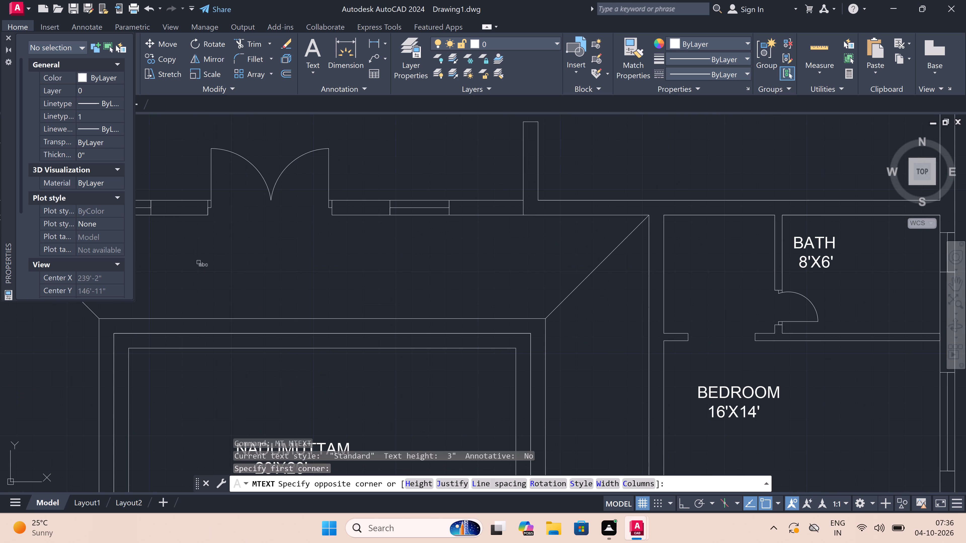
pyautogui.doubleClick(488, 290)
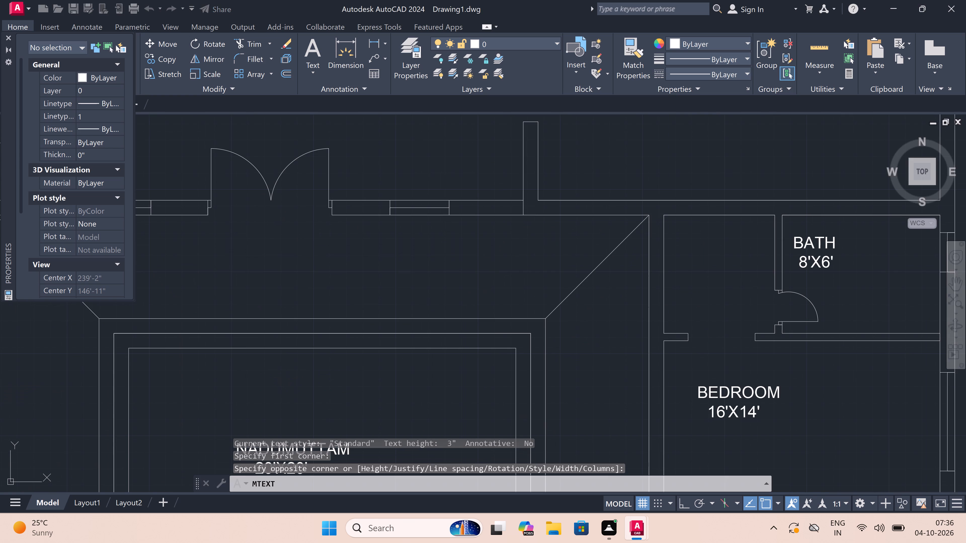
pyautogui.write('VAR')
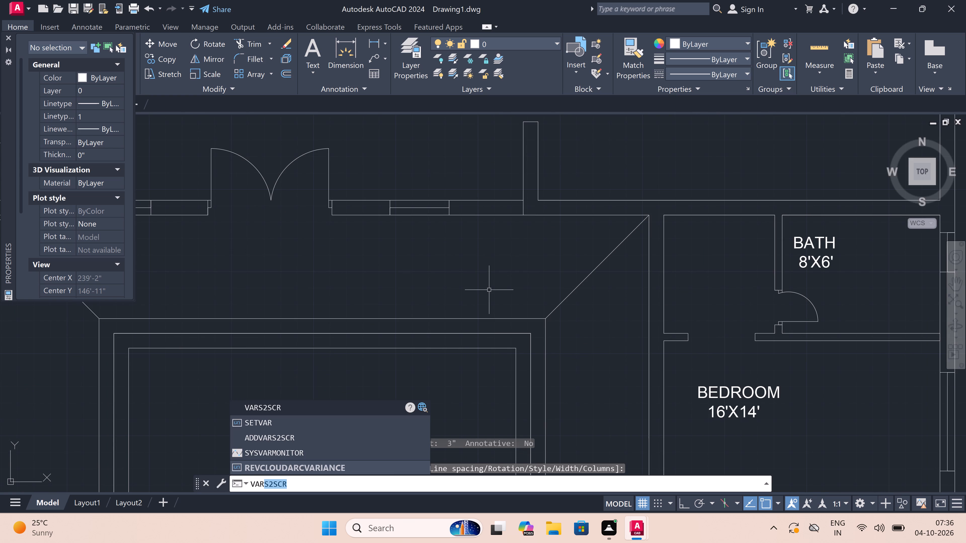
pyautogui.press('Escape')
# Add multiline text reading "VERANDHA" over "6' WIDE" in the strip between the courtyard outline and the nadumuttam's north wall.
pyautogui.write('MT')
pyautogui.press('space')
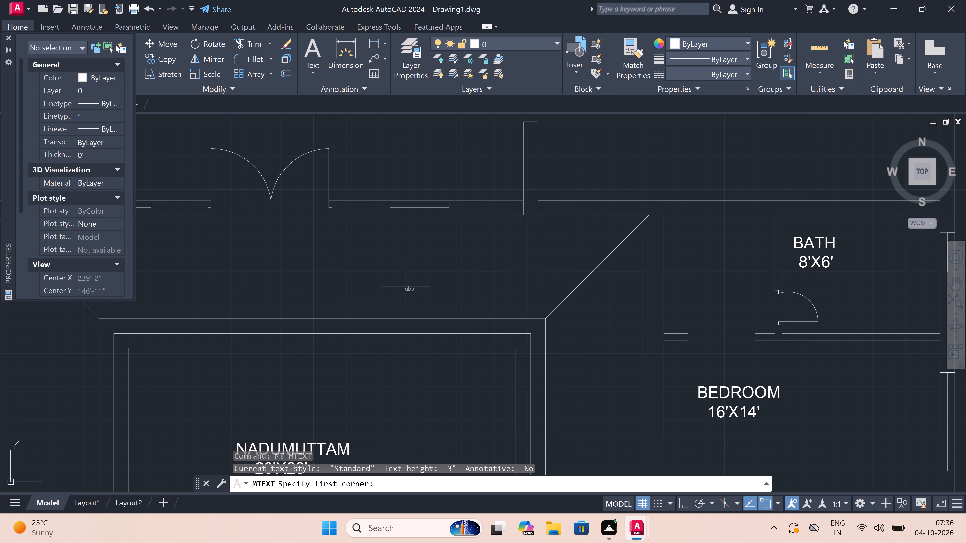
pyautogui.click(171, 263)
pyautogui.click(517, 257)
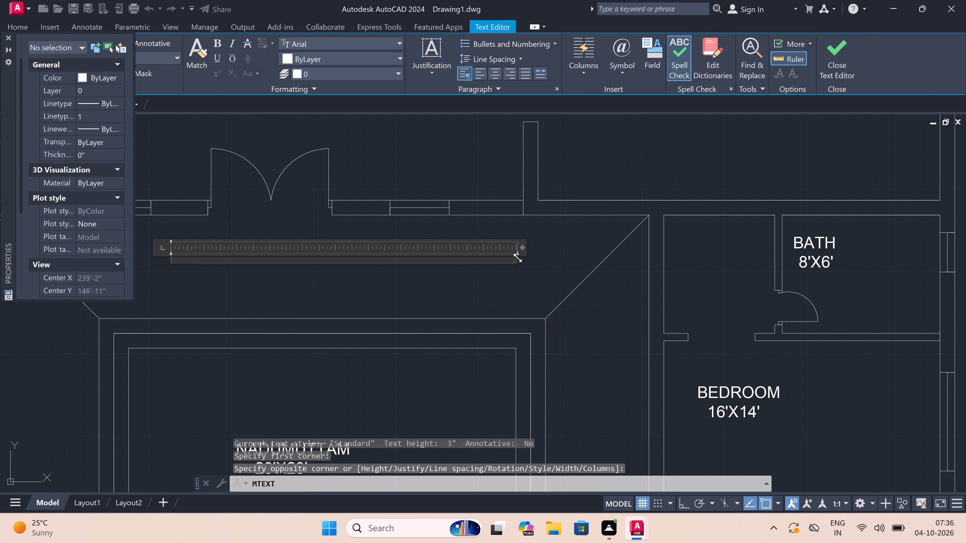
pyautogui.write('VERA')
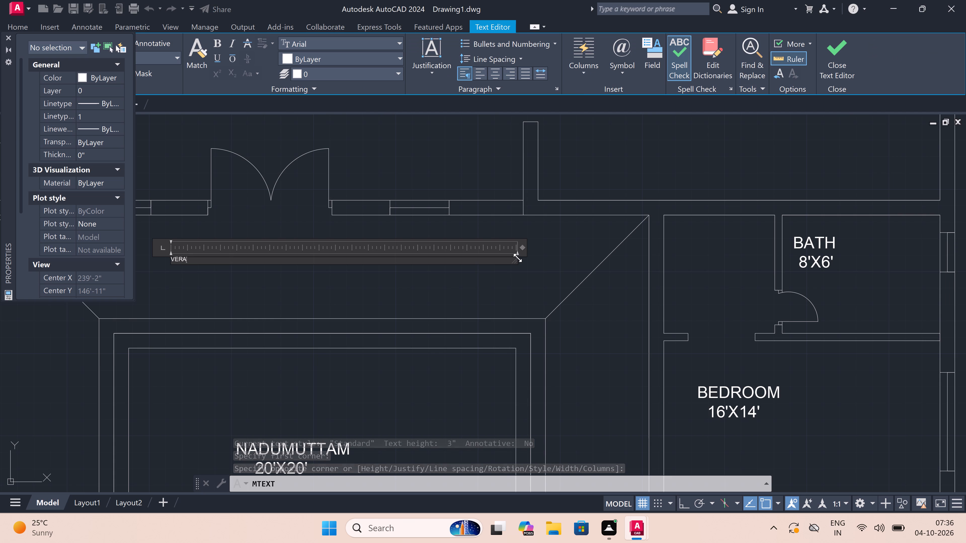
pyautogui.write('NDHA')
pyautogui.press('Return')
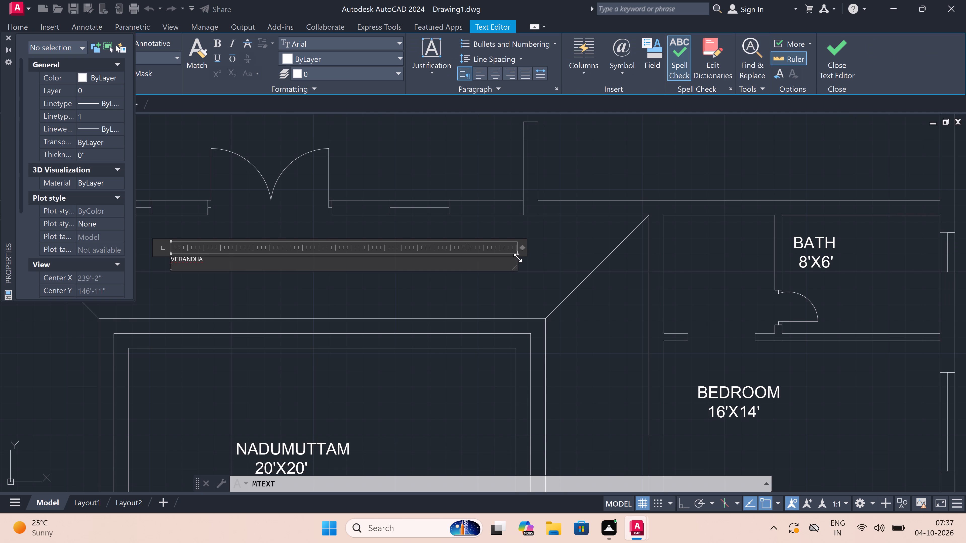
pyautogui.press('6')
pyautogui.press("'")
pyautogui.press('space')
pyautogui.write('W')
pyautogui.write('IDE')
pyautogui.click(226, 288)
# Move the VERANDHA label about 4'-11" east so it sits below the north double door.
pyautogui.click(185, 267)
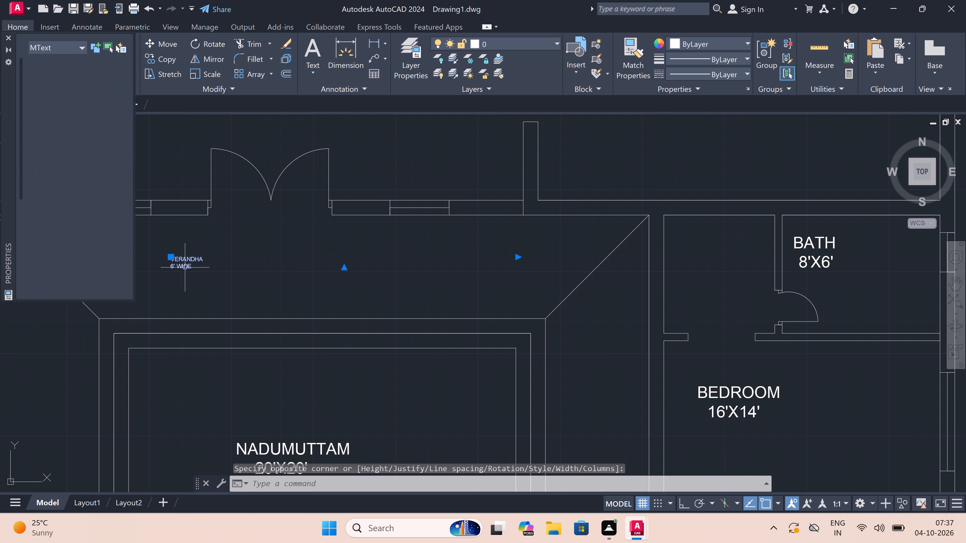
pyautogui.doubleClick(172, 257)
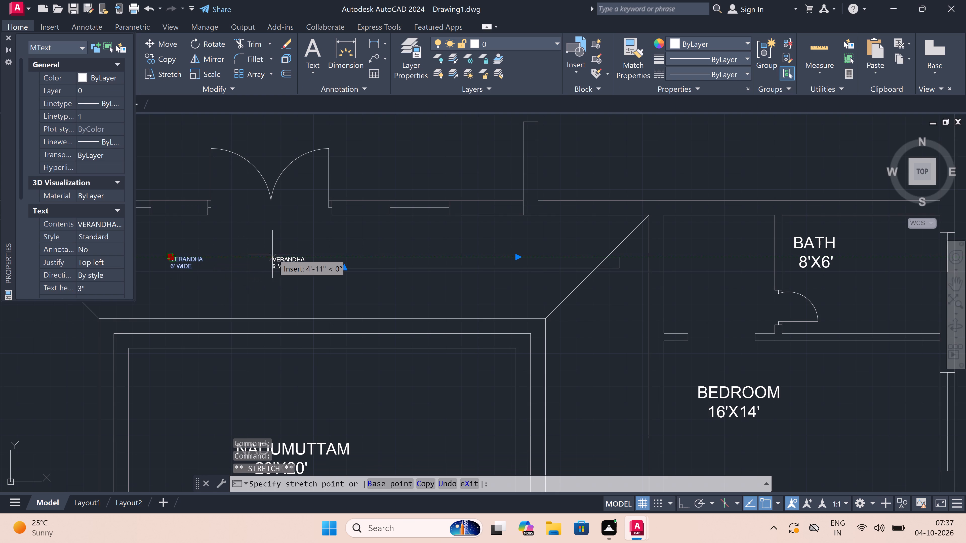
pyautogui.doubleClick(273, 254)
pyautogui.press('Escape')
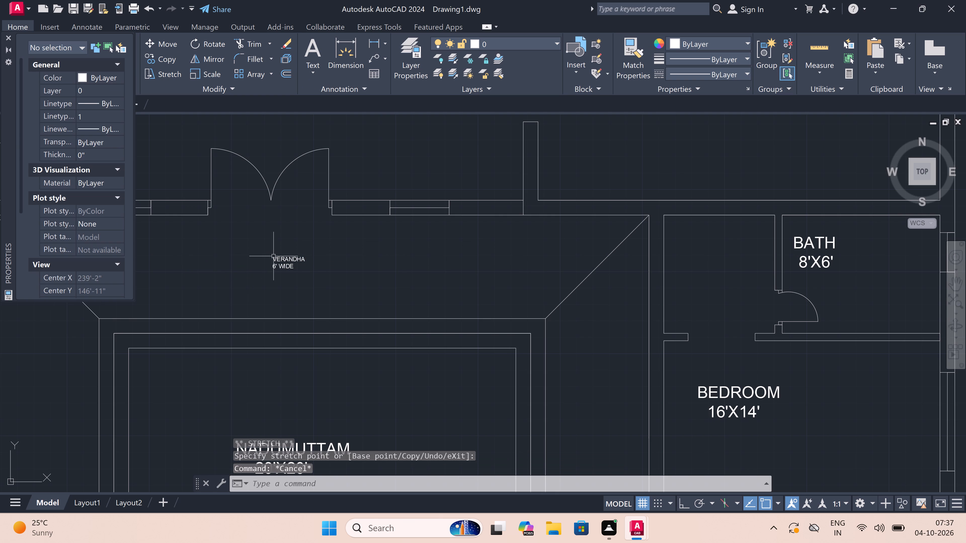
# Copy the VERANDHA 6' WIDE label into the strips south and east of the courtyard.
pyautogui.click(289, 256)
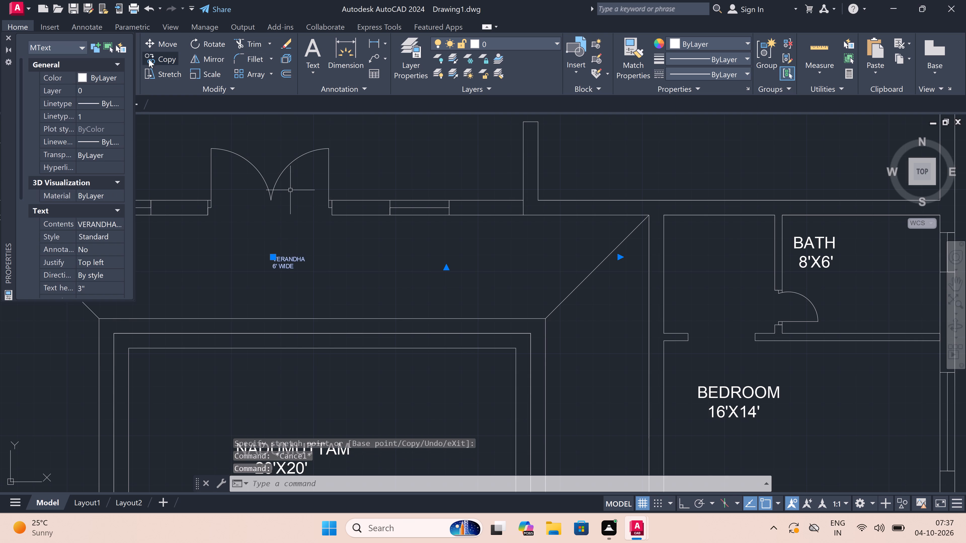
pyautogui.click(154, 60)
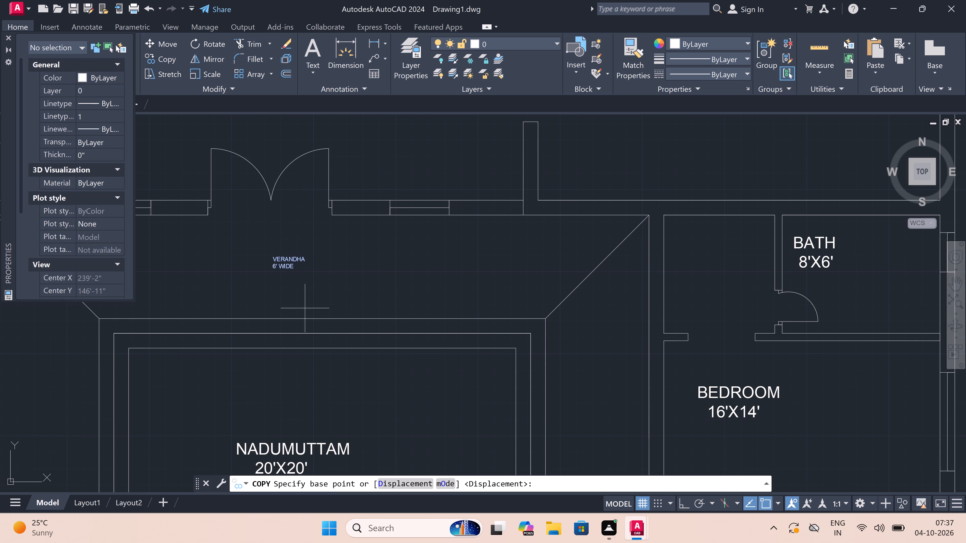
pyautogui.doubleClick(279, 265)
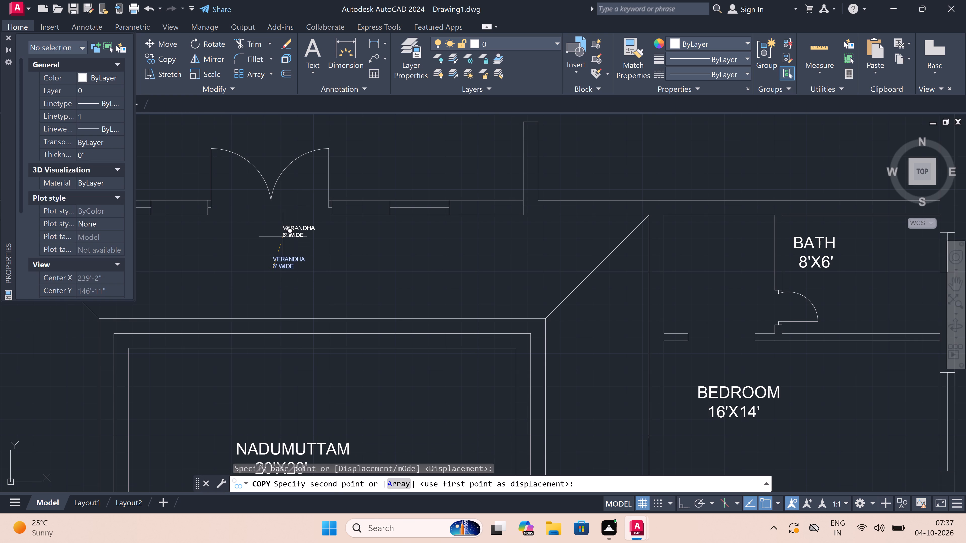
pyautogui.scroll(-3, 290, 223)
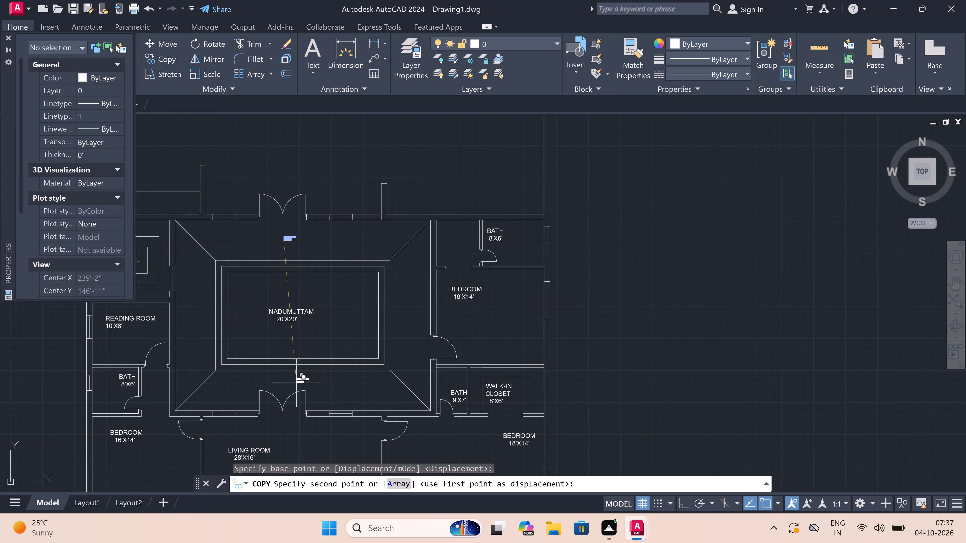
pyautogui.scroll(3, 277, 386)
pyautogui.click(295, 360)
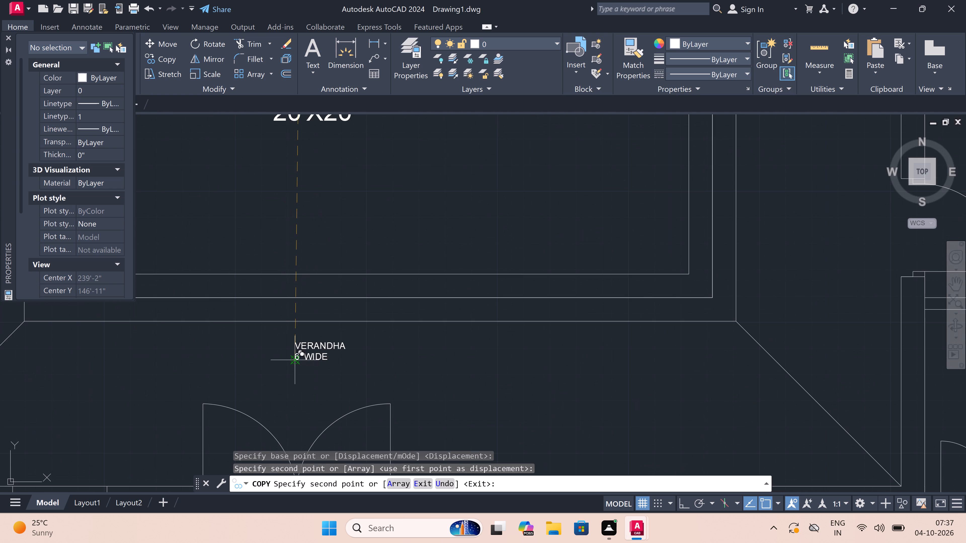
pyautogui.scroll(-4, 259, 338)
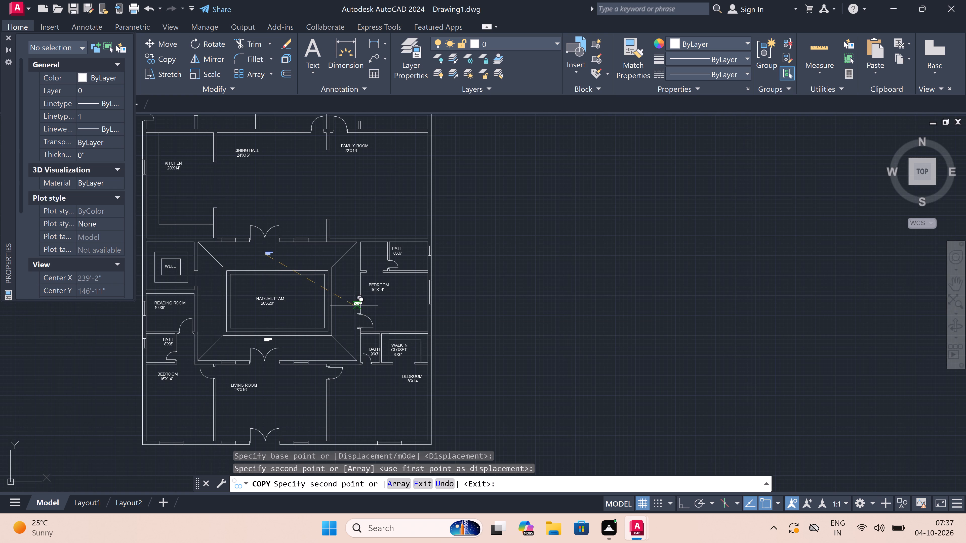
pyautogui.scroll(2, 344, 293)
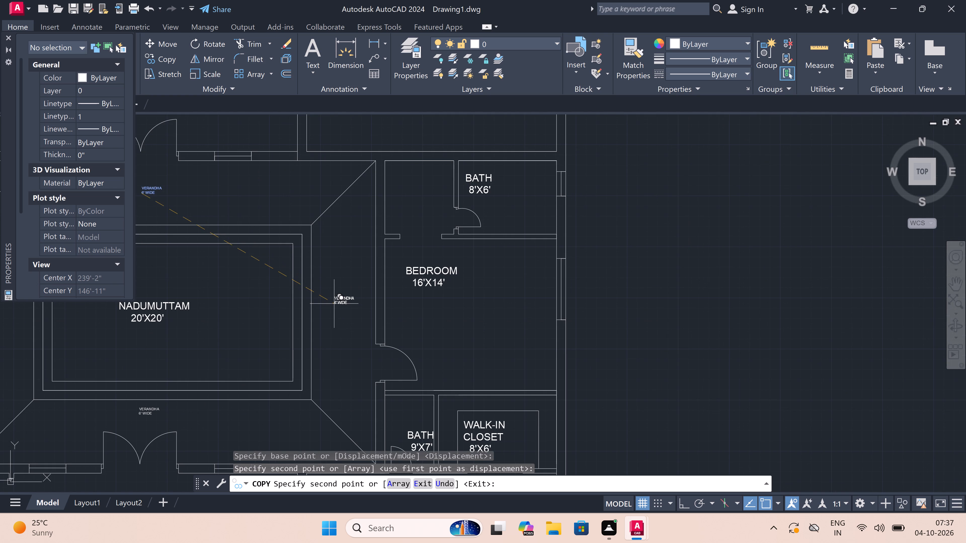
pyautogui.click(334, 304)
# Copy the VERANDHA 6' WIDE label into the strip west of the courtyard to finish the set of copies.
pyautogui.scroll(-2, 295, 318)
pyautogui.scroll(1, 193, 325)
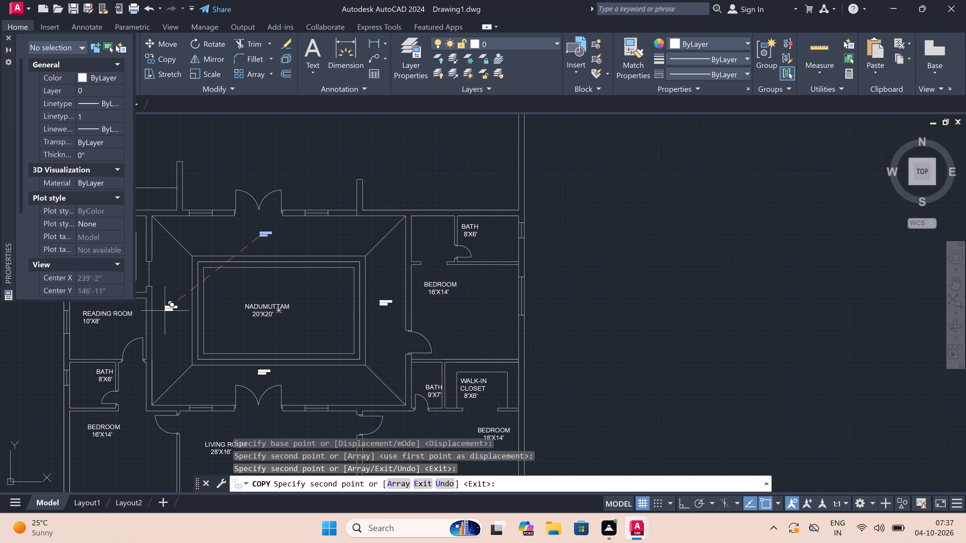
pyautogui.click(165, 311)
pyautogui.press('Escape')
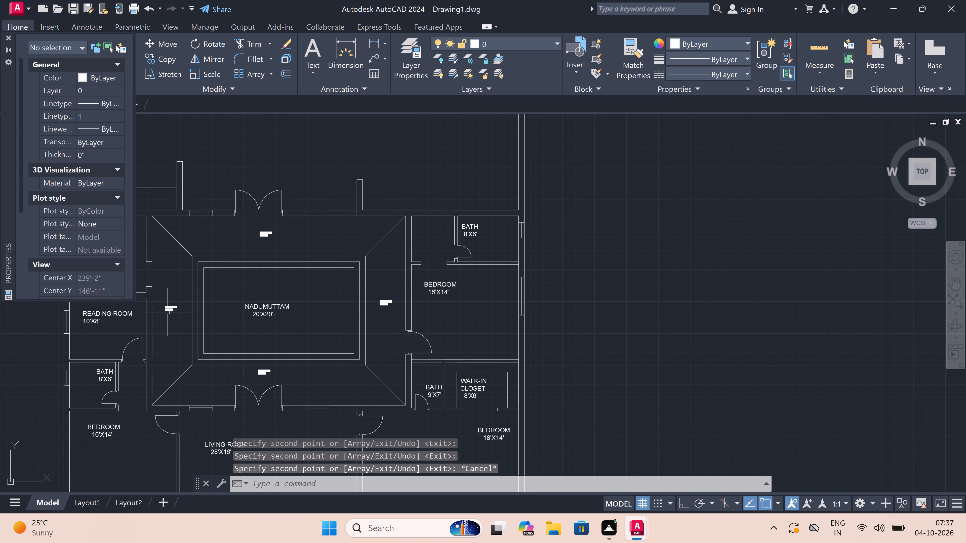
# Set the text height of all four VERANDHA 6' WIDE labels around the nadumuttam to 7".
pyautogui.scroll(2, 166, 303)
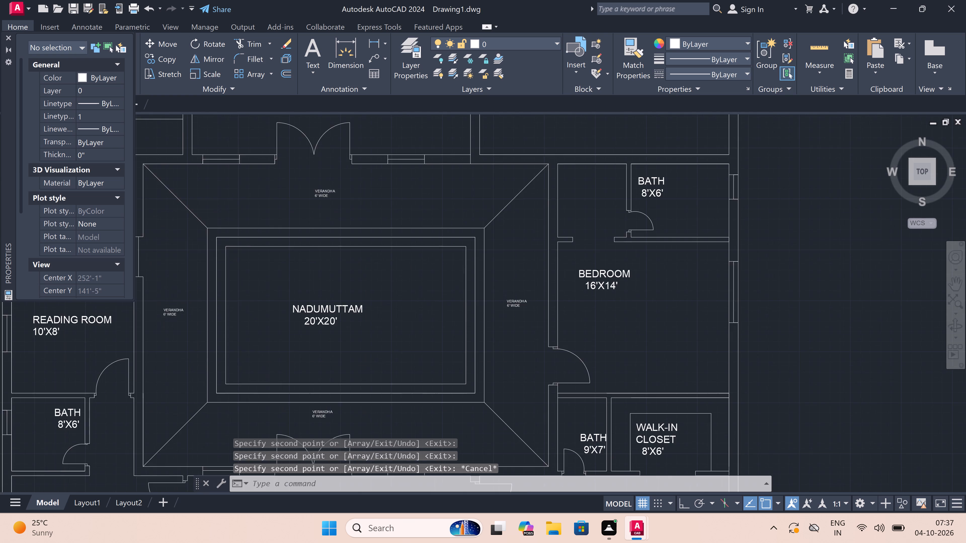
pyautogui.click(166, 318)
pyautogui.scroll(-2, 167, 318)
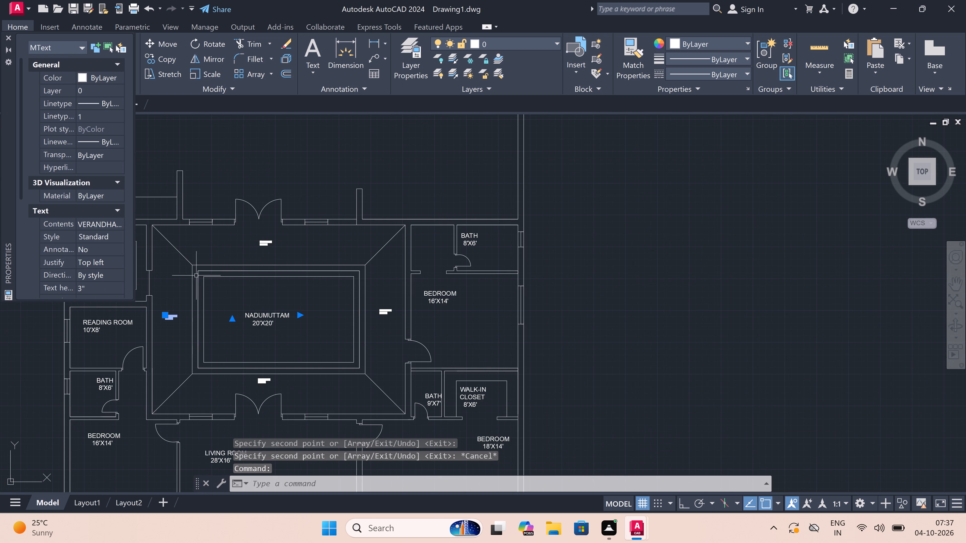
pyautogui.scroll(1, 264, 237)
pyautogui.click(264, 242)
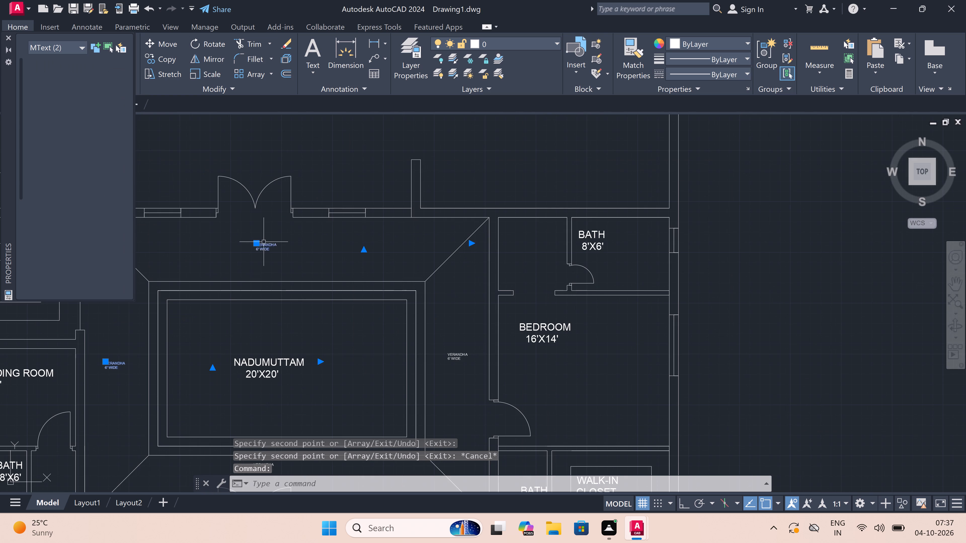
pyautogui.scroll(-1, 264, 242)
pyautogui.scroll(1, 393, 317)
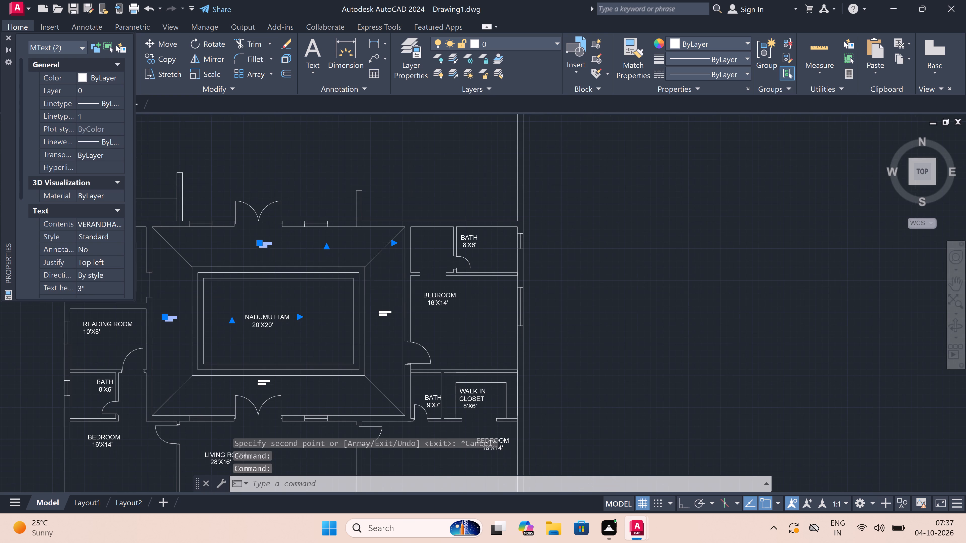
pyautogui.click(383, 310)
pyautogui.scroll(-2, 383, 307)
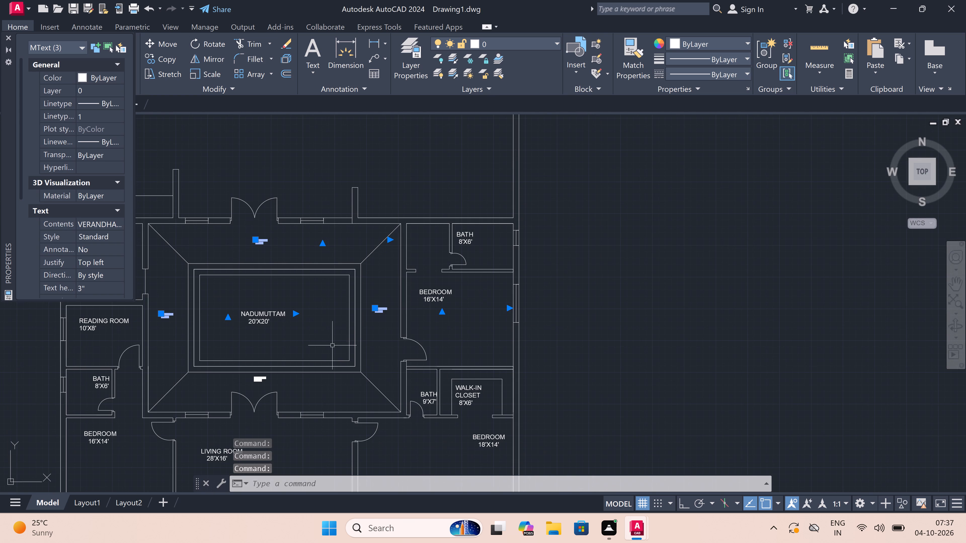
pyautogui.scroll(1, 263, 381)
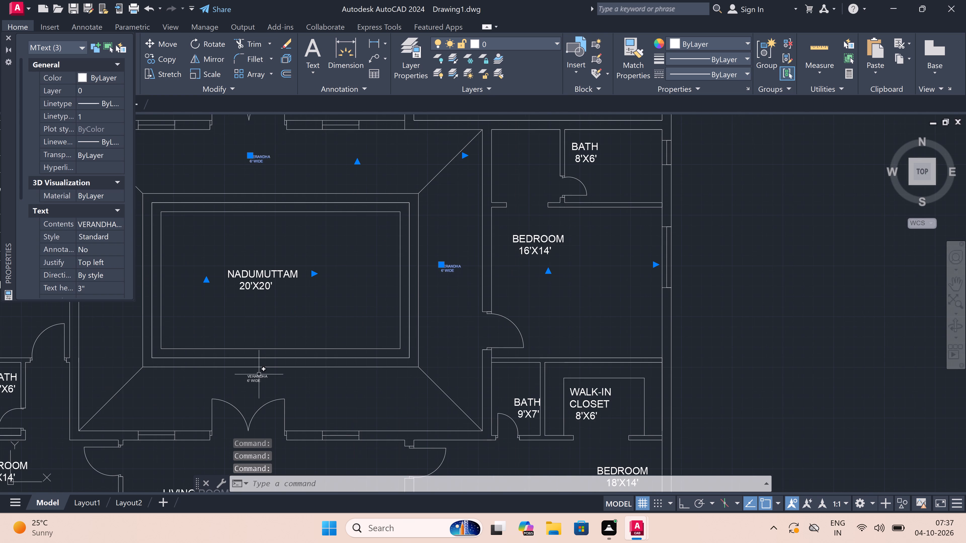
pyautogui.click(259, 376)
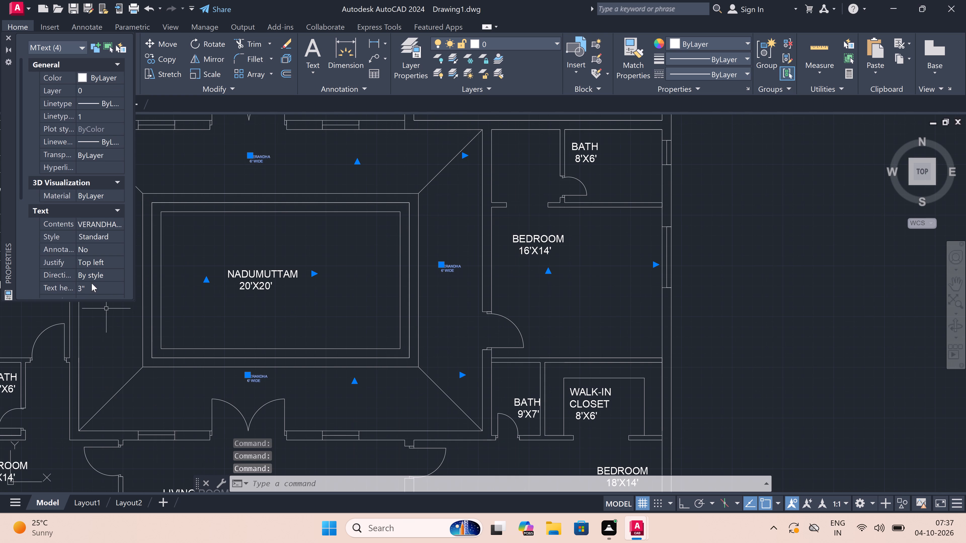
pyautogui.doubleClick(95, 288)
pyautogui.press('BackSpace')
pyautogui.press('BackSpace')
pyautogui.press('BackSpace')
pyautogui.press('BackSpace')
pyautogui.press('BackSpace')
pyautogui.press('BackSpace')
pyautogui.press('BackSpace')
pyautogui.press('BackSpace')
pyautogui.press('BackSpace')
pyautogui.press('BackSpace')
pyautogui.press('BackSpace')
pyautogui.press('BackSpace')
pyautogui.press('BackSpace')
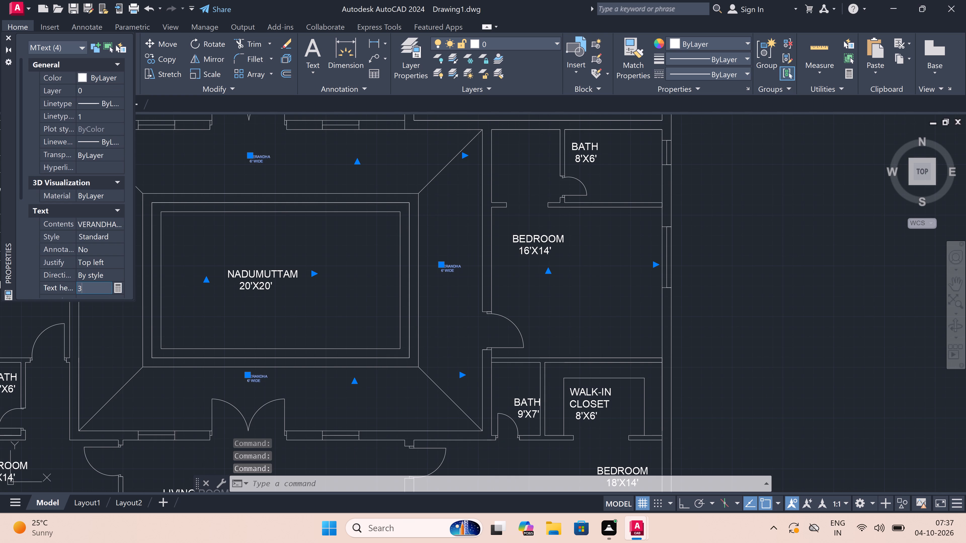
pyautogui.press('7')
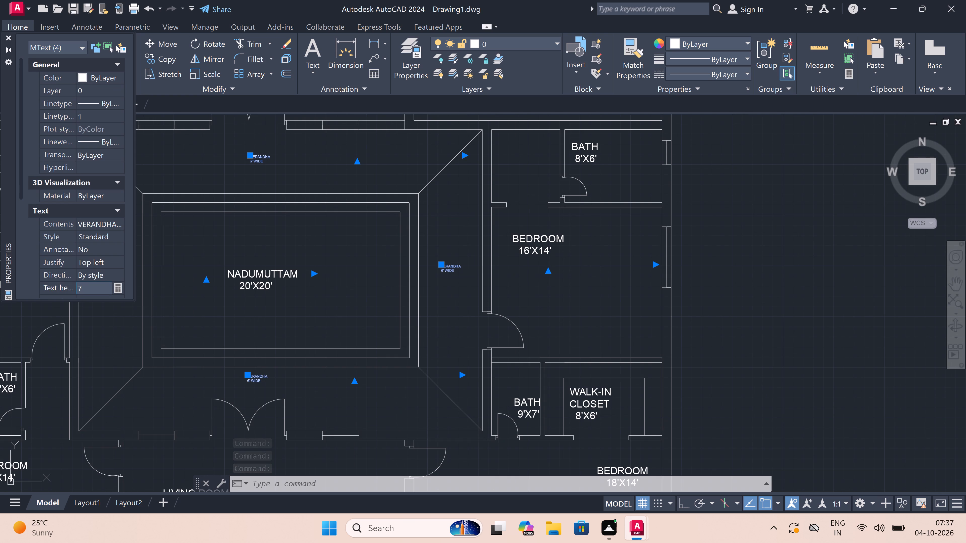
pyautogui.hotkey('shift', '"')
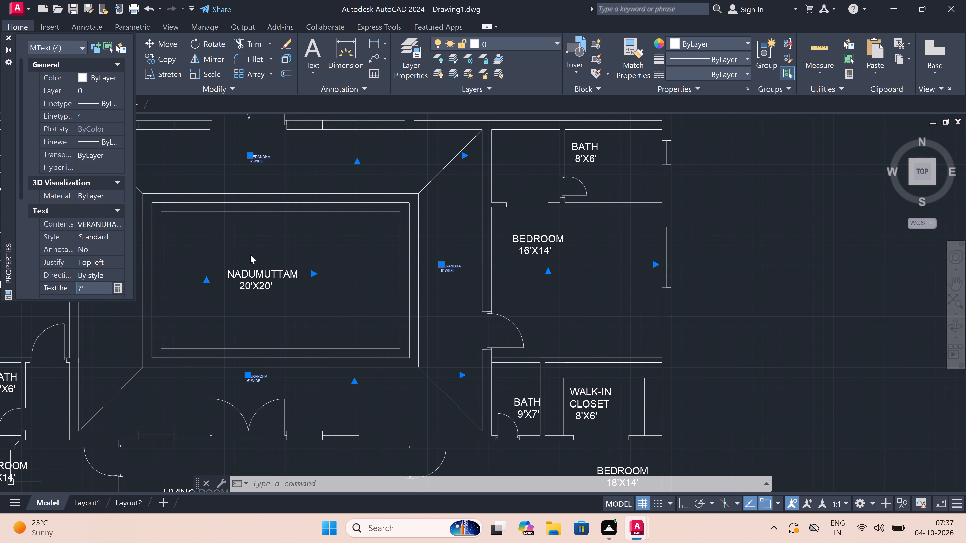
pyautogui.doubleClick(251, 253)
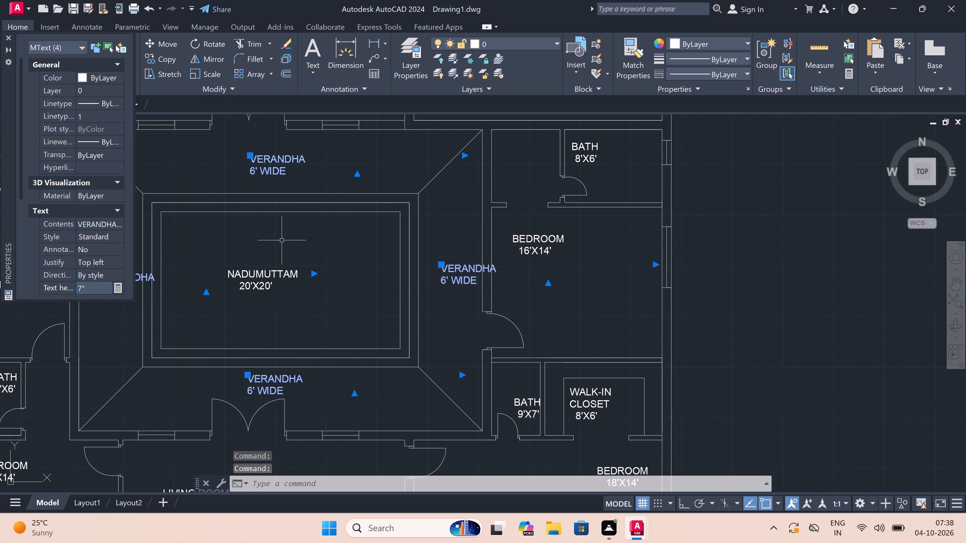
pyautogui.press('Escape')
# Rotate the west VERANDHA 6' WIDE label 90° with ortho on so it reads vertically along the strip.
pyautogui.scroll(-2, 282, 239)
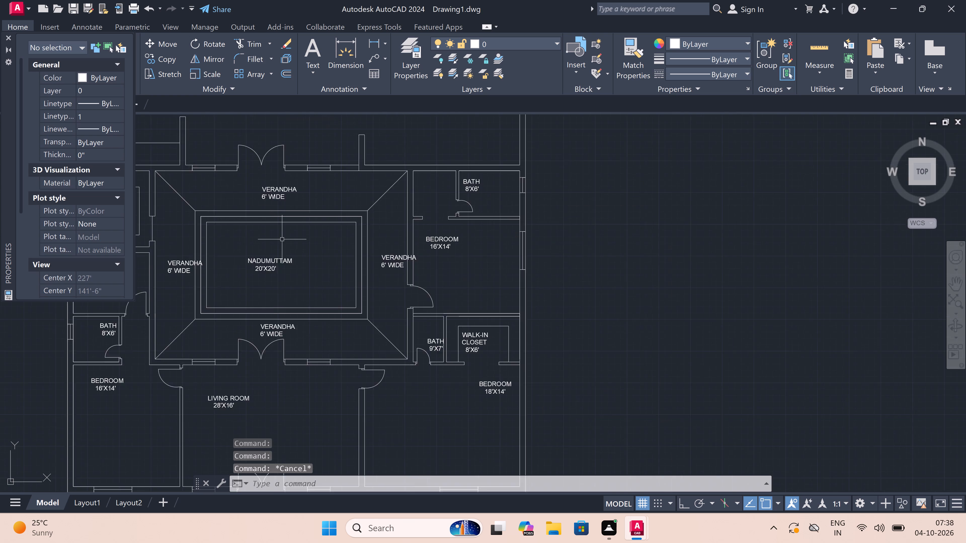
pyautogui.scroll(1, 209, 242)
pyautogui.scroll(1, 229, 259)
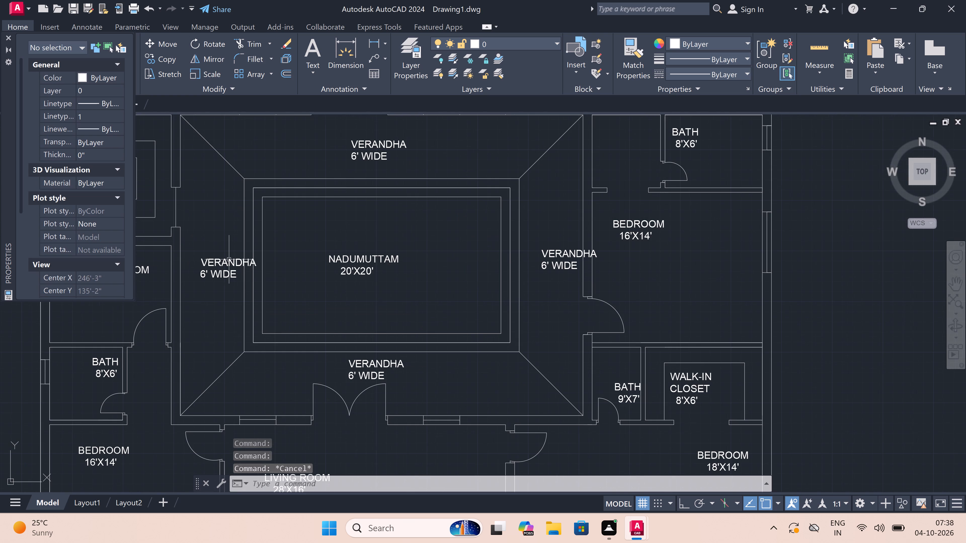
pyautogui.click(229, 262)
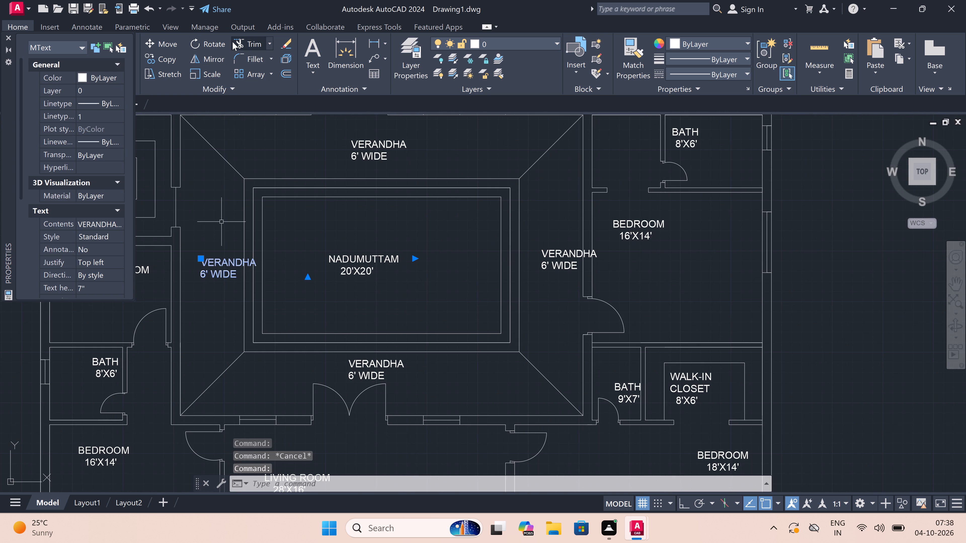
pyautogui.click(212, 39)
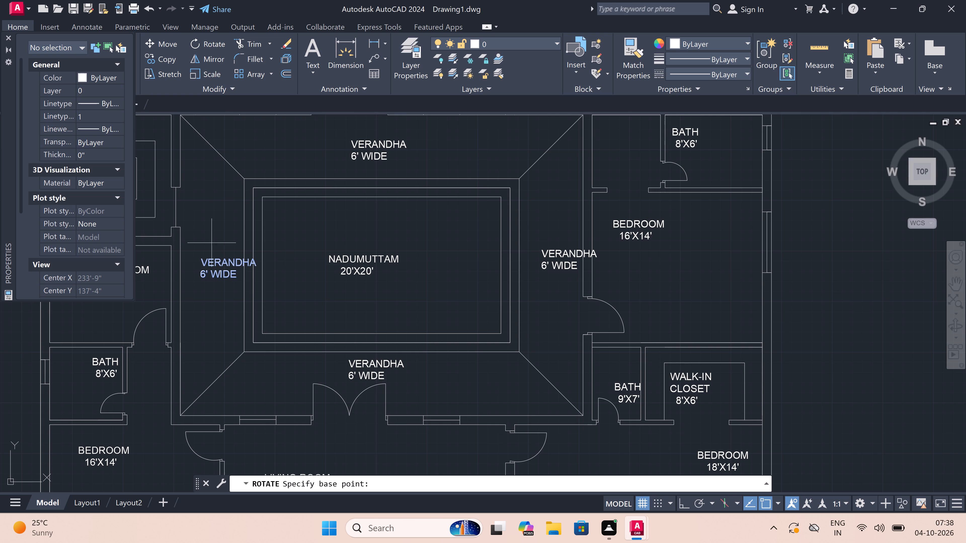
pyautogui.doubleClick(214, 265)
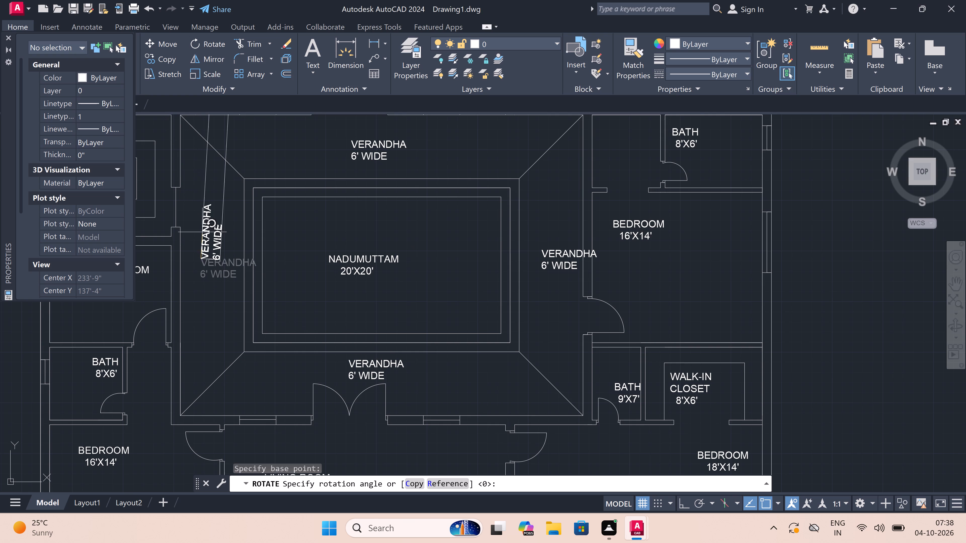
pyautogui.press('F8')
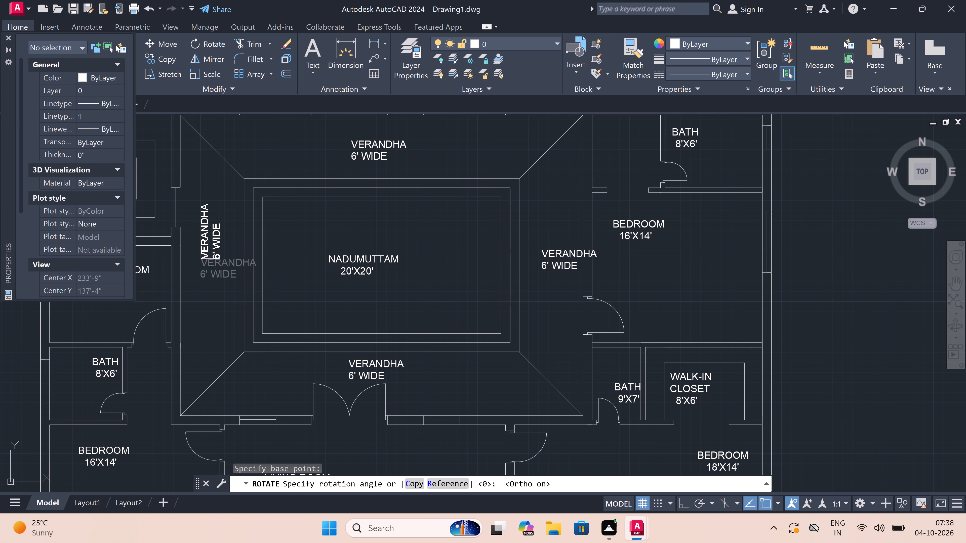
pyautogui.click(207, 205)
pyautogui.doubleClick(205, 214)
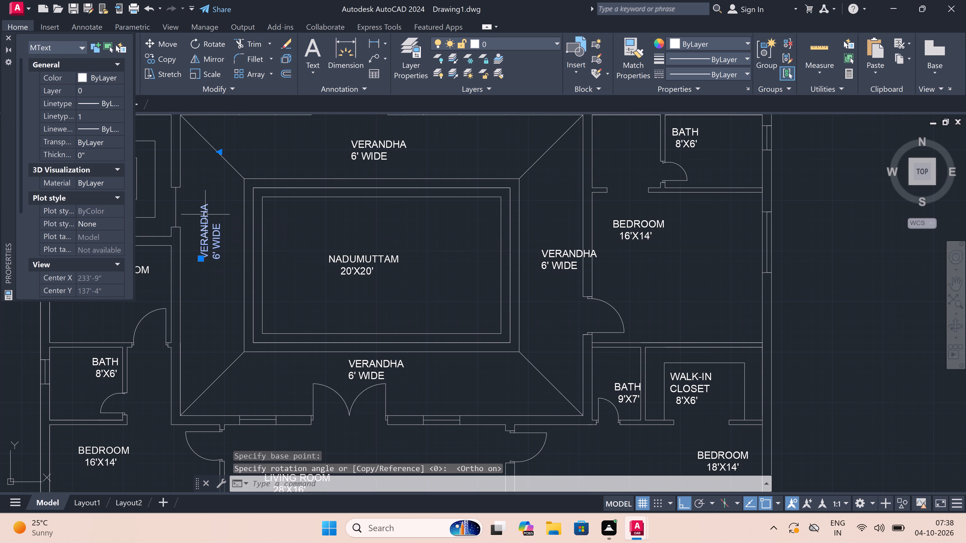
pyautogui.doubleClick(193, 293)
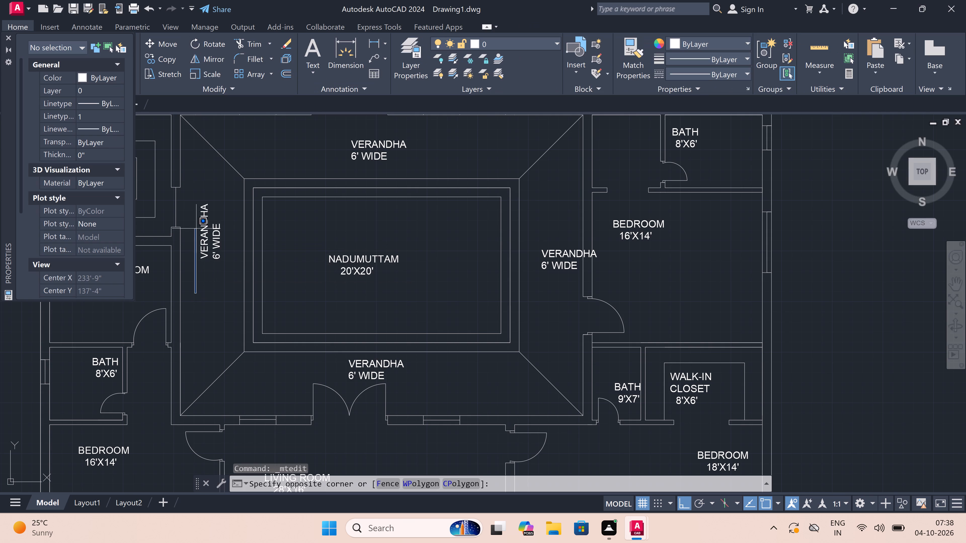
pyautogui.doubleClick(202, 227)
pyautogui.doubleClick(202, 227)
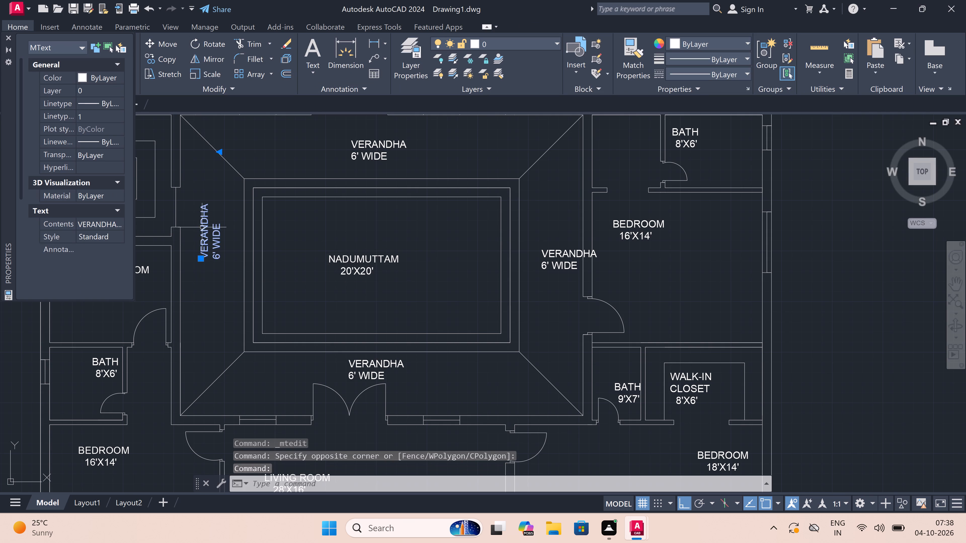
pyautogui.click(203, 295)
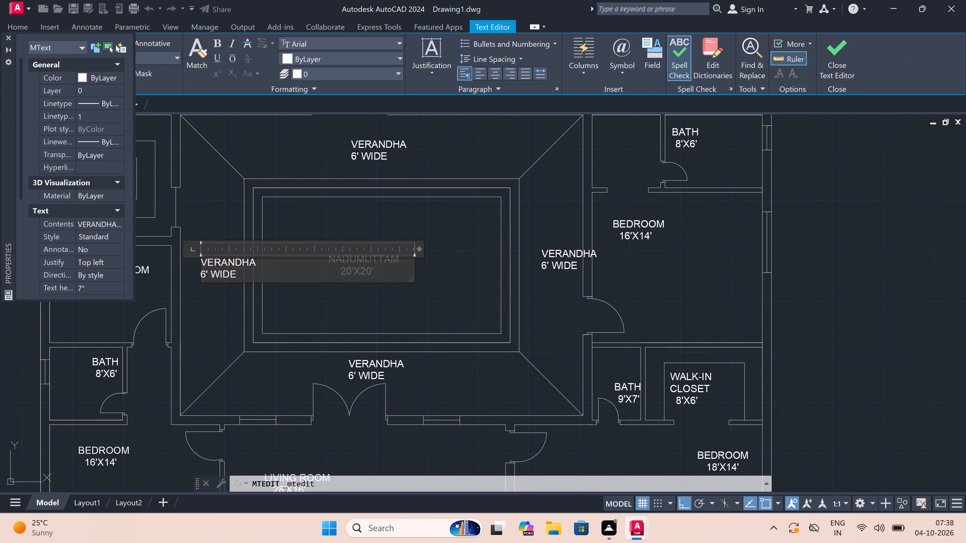
# Move the rotated west VERANDHA label about 2'-9" straight south within its strip.
pyautogui.click(205, 246)
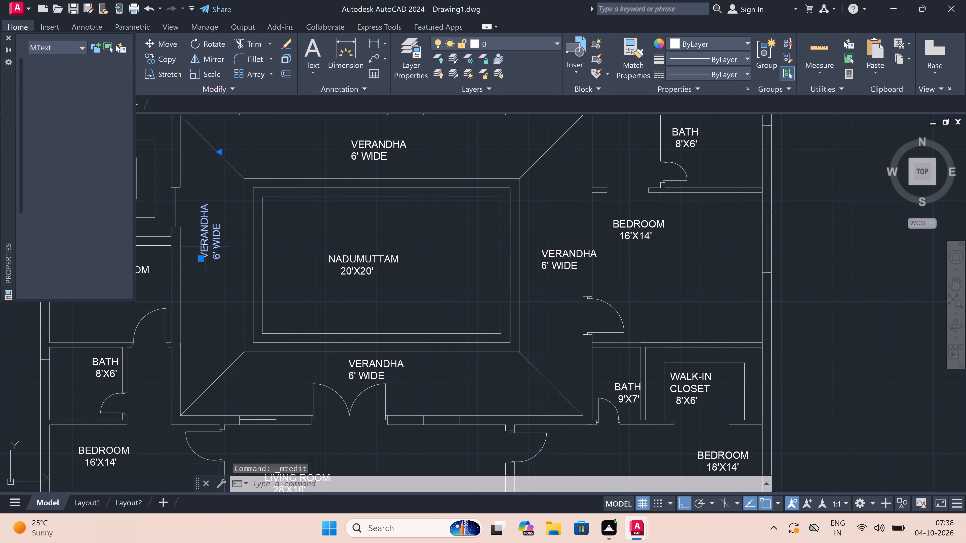
pyautogui.tripleClick(200, 258)
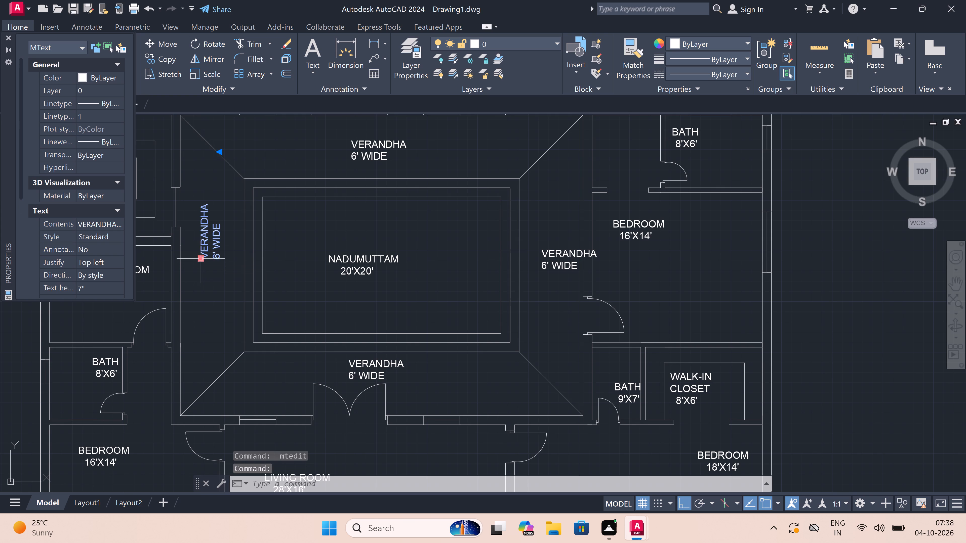
pyautogui.doubleClick(198, 256)
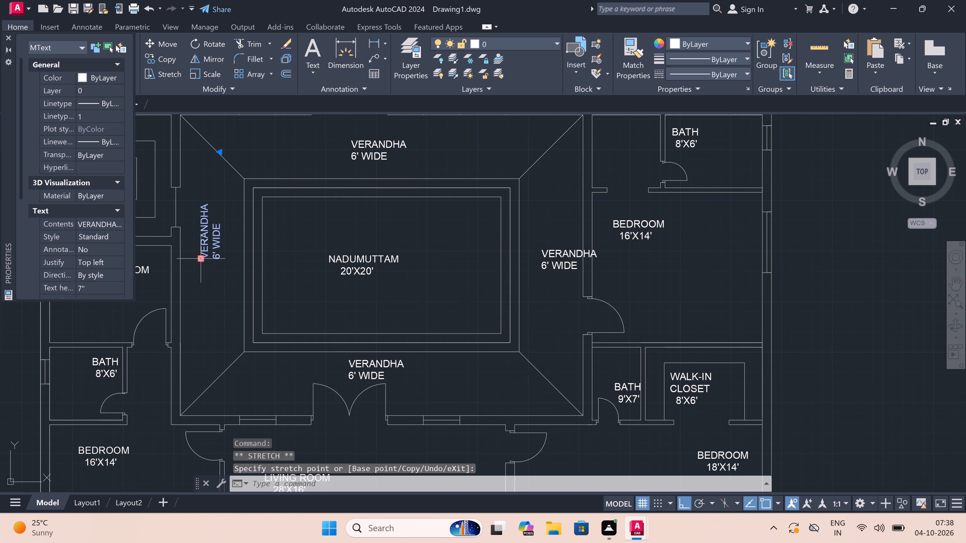
pyautogui.doubleClick(200, 292)
pyautogui.press('Escape')
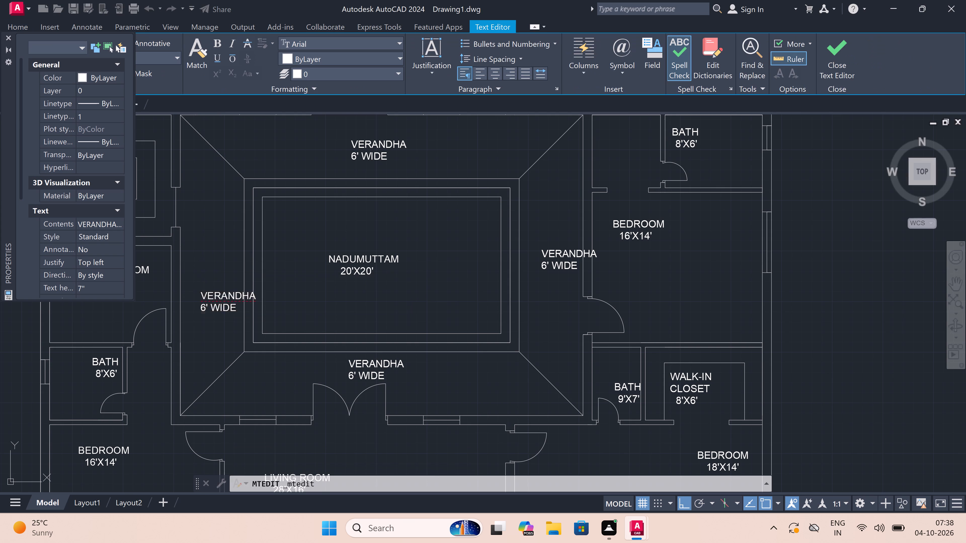
# Rotate the east VERANDHA 6' WIDE label 90° so it reads vertically between the courtyard and the bedroom wall.
pyautogui.scroll(-2, 201, 291)
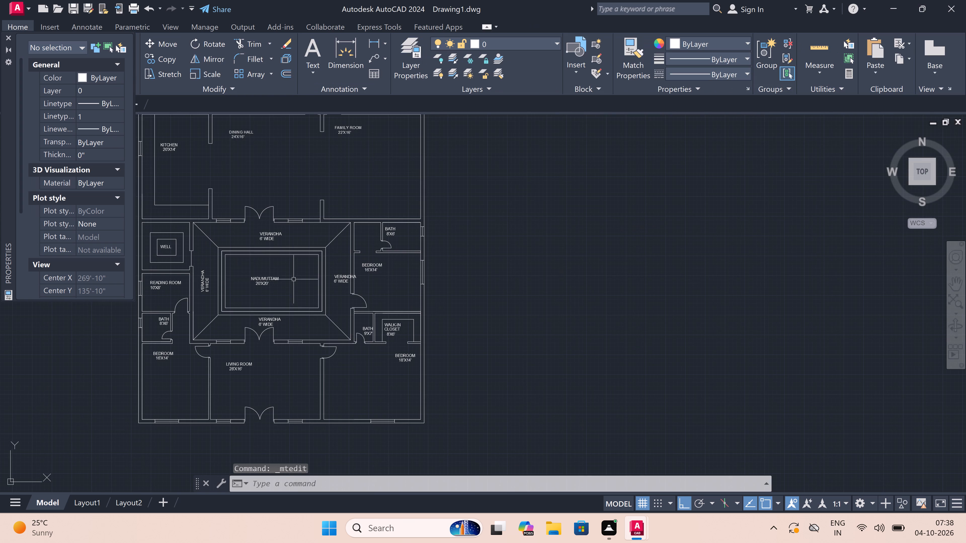
pyautogui.scroll(3, 343, 277)
pyautogui.click(343, 277)
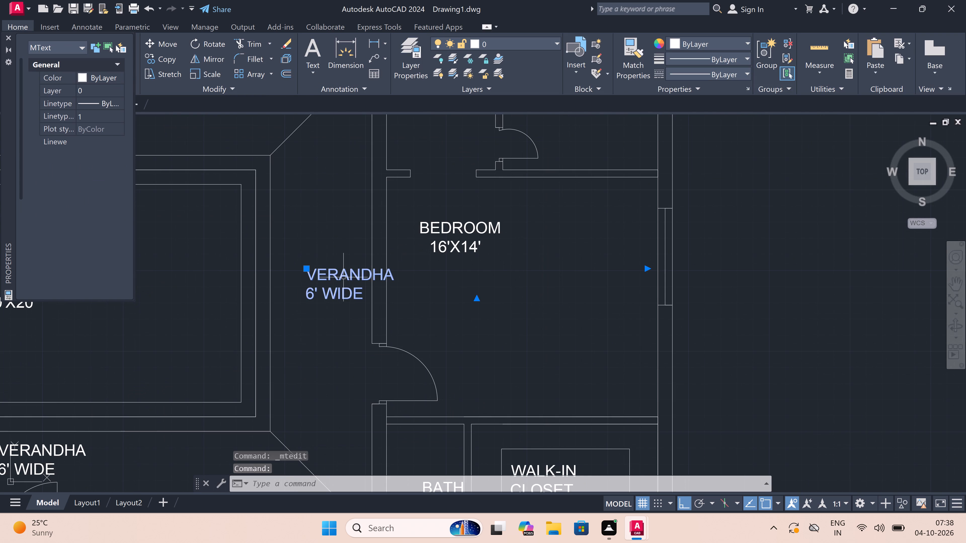
pyautogui.doubleClick(207, 43)
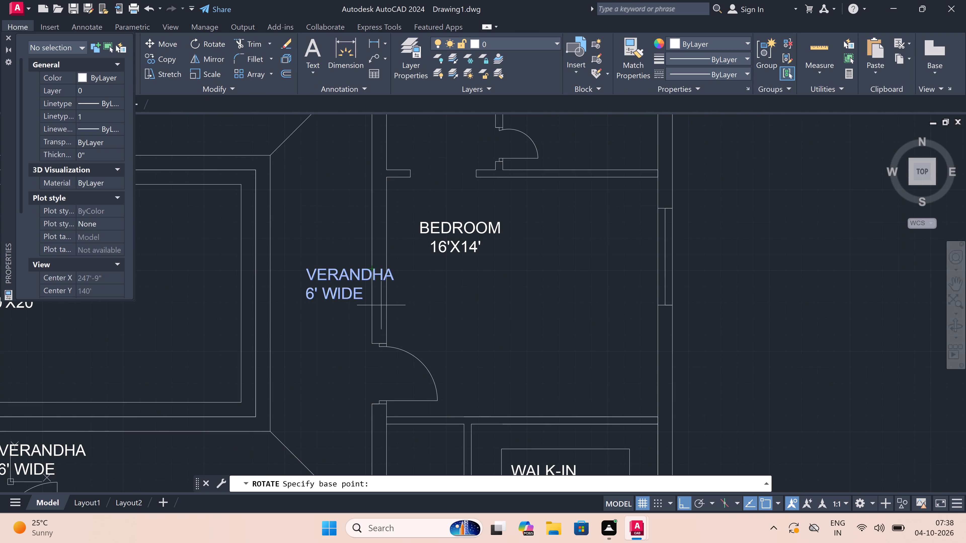
pyautogui.doubleClick(347, 282)
pyautogui.click(324, 246)
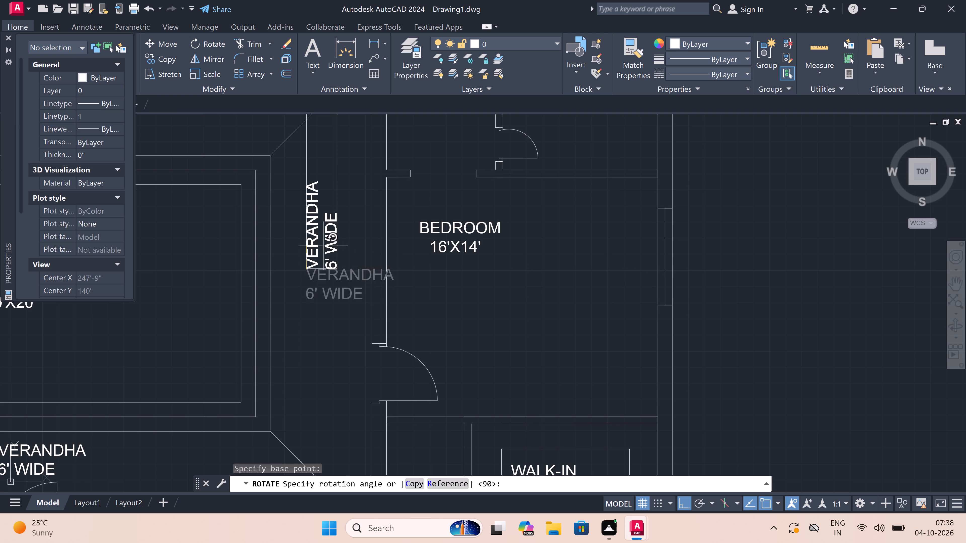
# Move the rotated east VERANDHA label straight south so its lower end sits level with the top of the bedroom door opening.
pyautogui.click(312, 235)
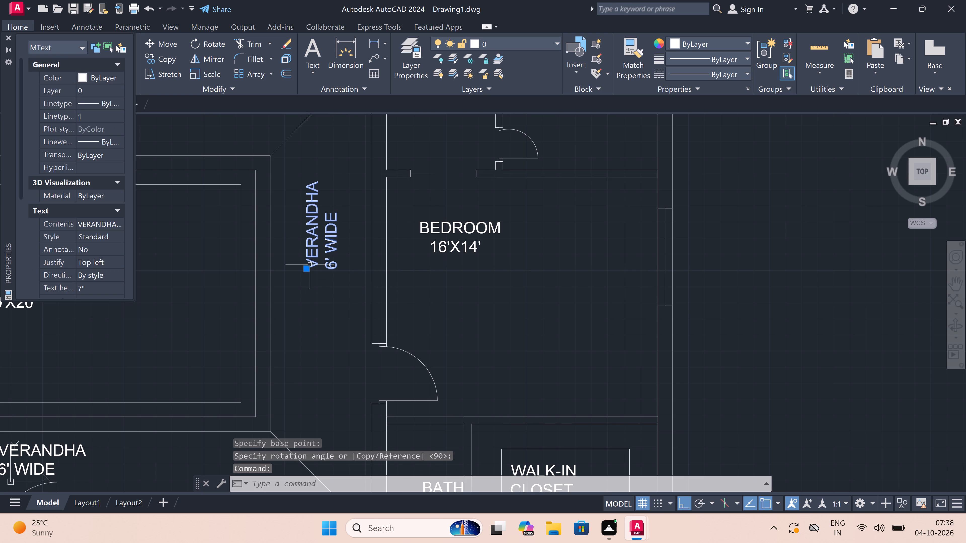
pyautogui.click(309, 267)
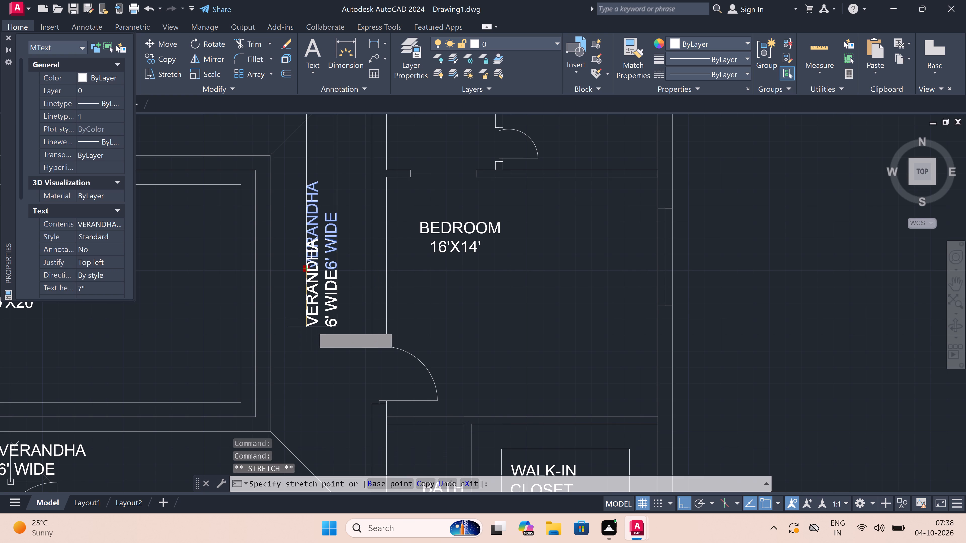
pyautogui.doubleClick(314, 339)
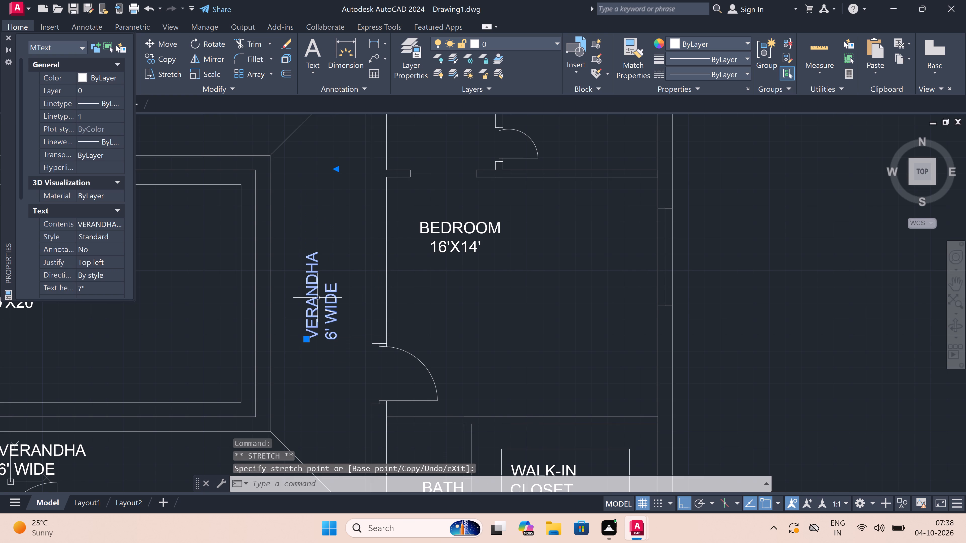
pyautogui.press('Escape')
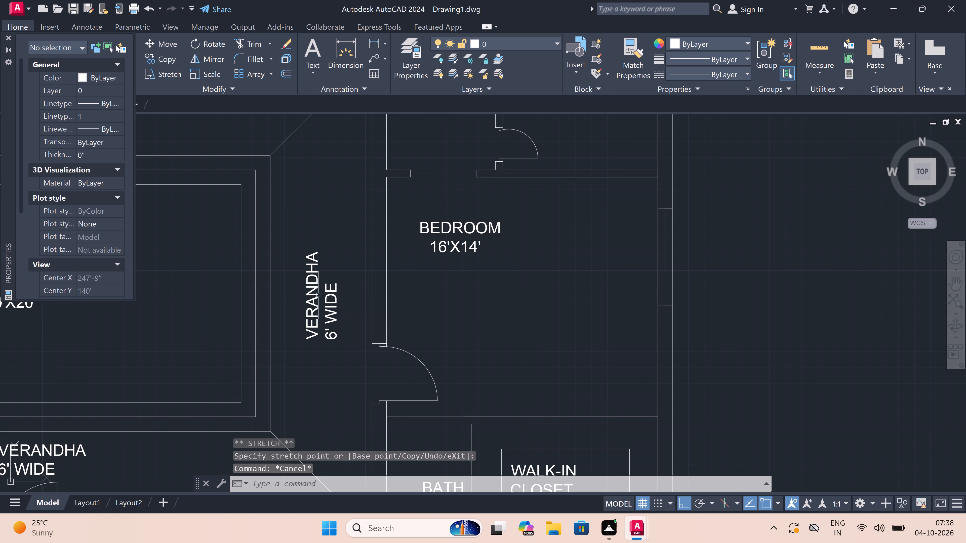
# Review the verandha labels around the nadumuttam, the living room and front entrance area, and the overall floor plan layout.
pyautogui.scroll(-3, 317, 265)
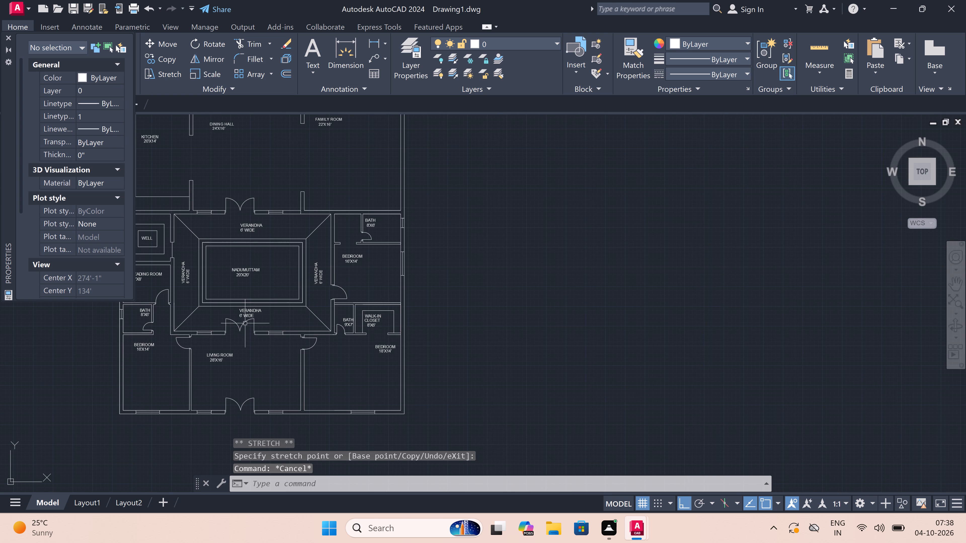
pyautogui.scroll(1, 246, 291)
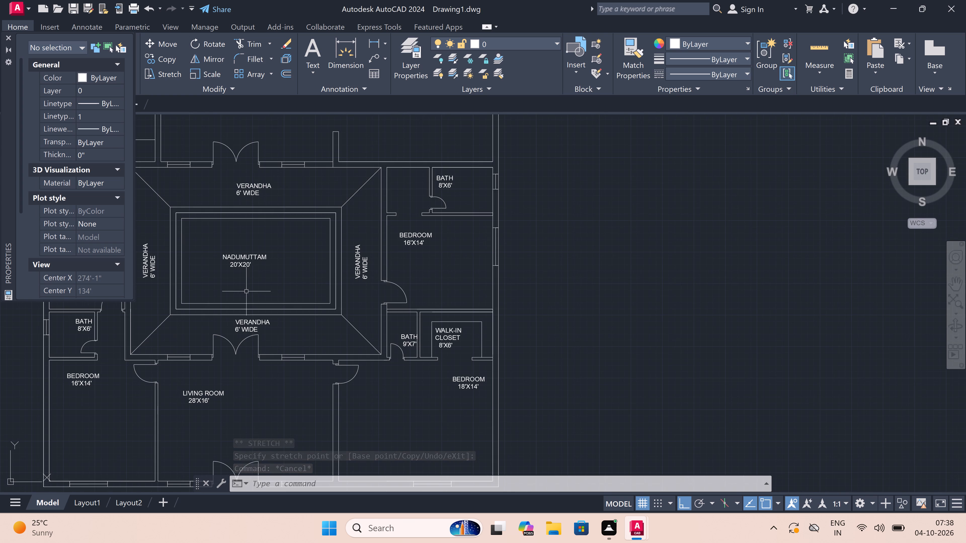
pyautogui.scroll(-2, 263, 266)
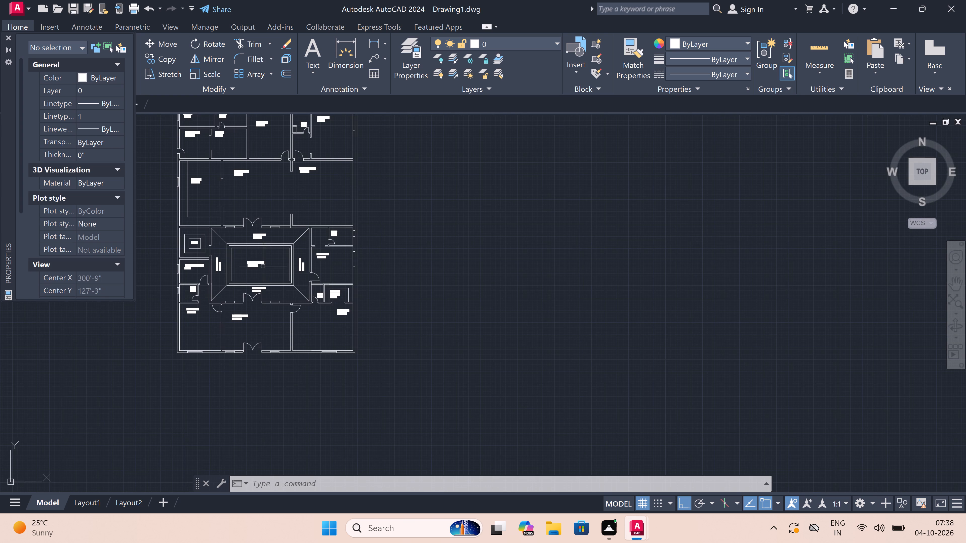
pyautogui.scroll(2, 256, 357)
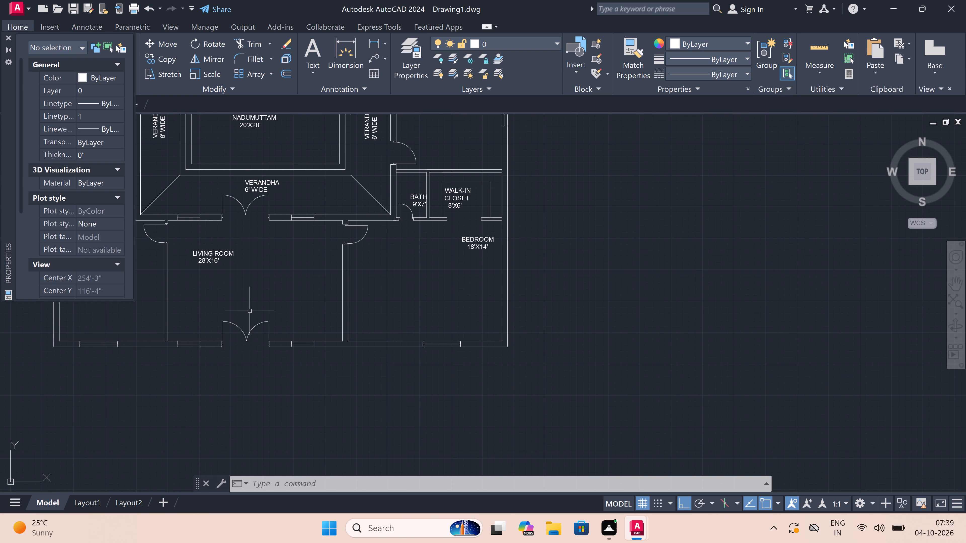
pyautogui.scroll(-2, 250, 311)
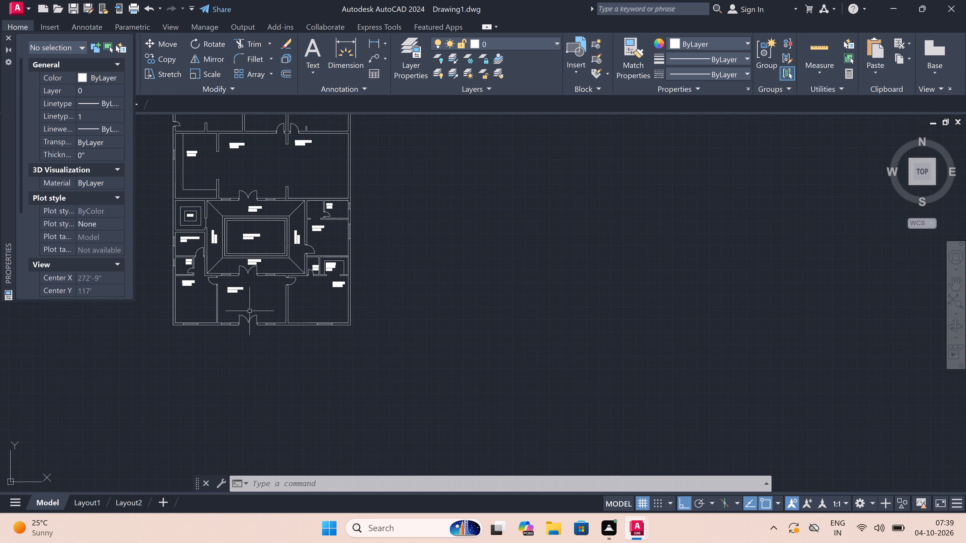
pyautogui.scroll(-1, 250, 311)
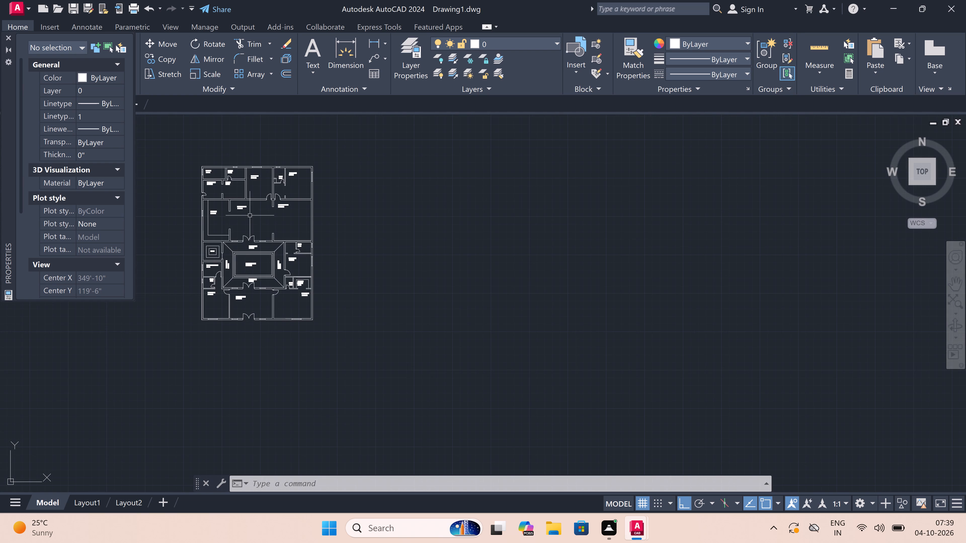
pyautogui.scroll(1, 250, 215)
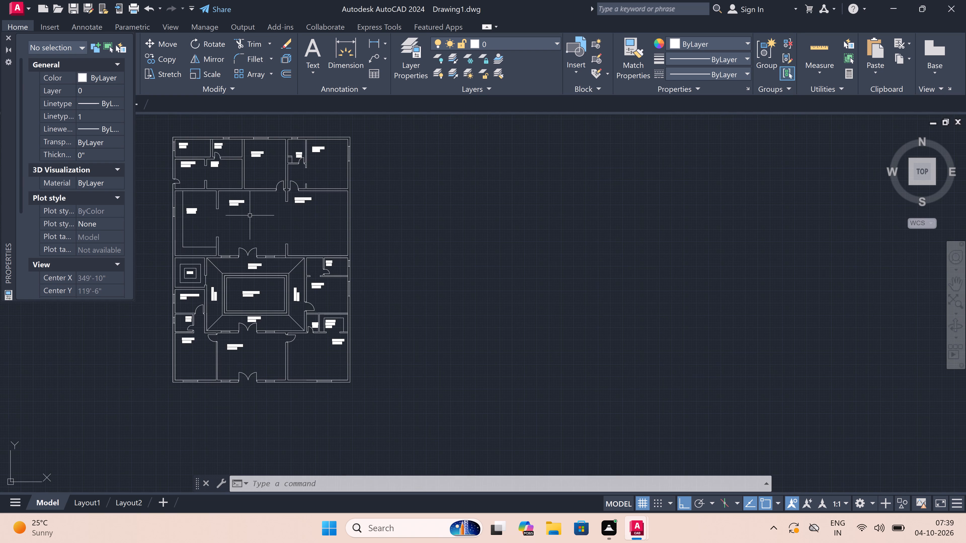
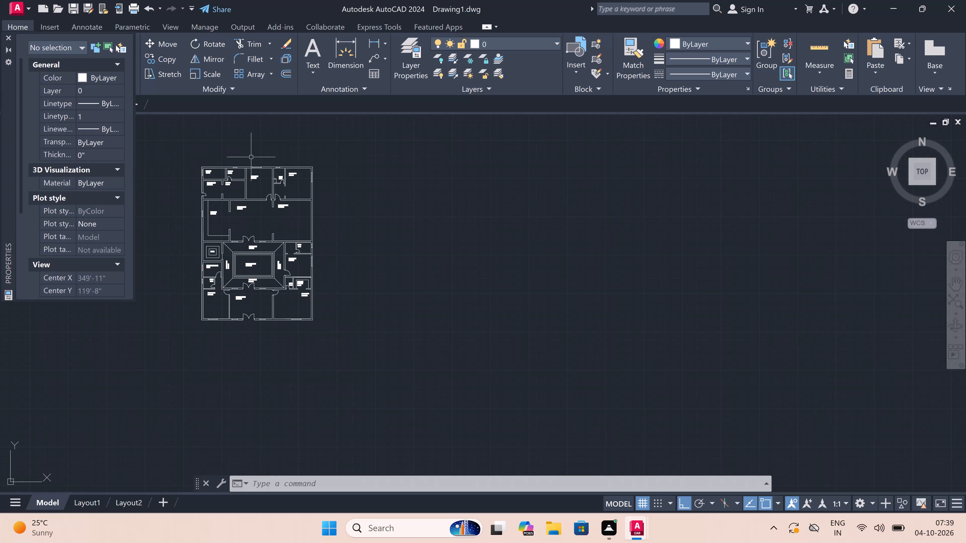
# Review the overall floor plan and its northern rooms, including the bedrooms, stores, dining hall and family room.
pyautogui.scroll(2, 251, 149)
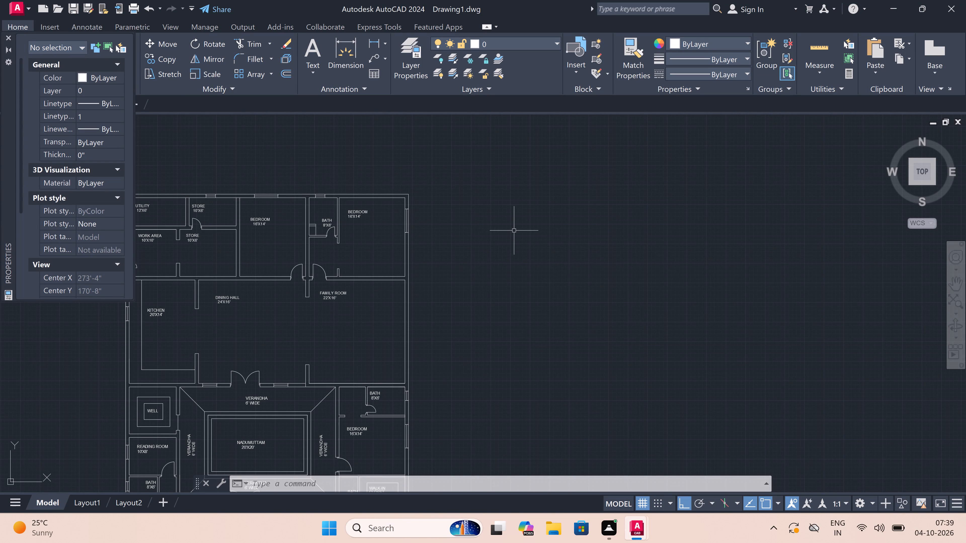
pyautogui.scroll(-1, 512, 231)
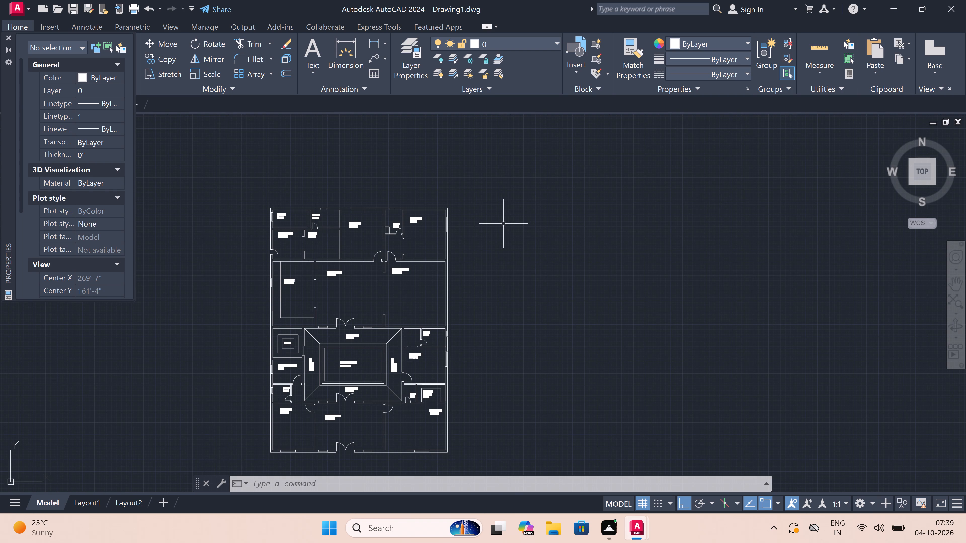
pyautogui.click(639, 404)
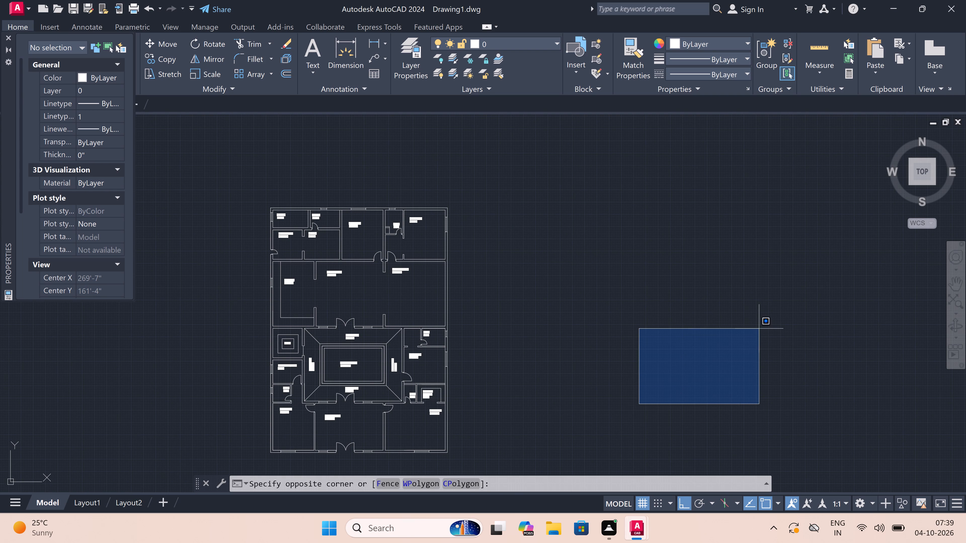
pyautogui.scroll(-1, 770, 325)
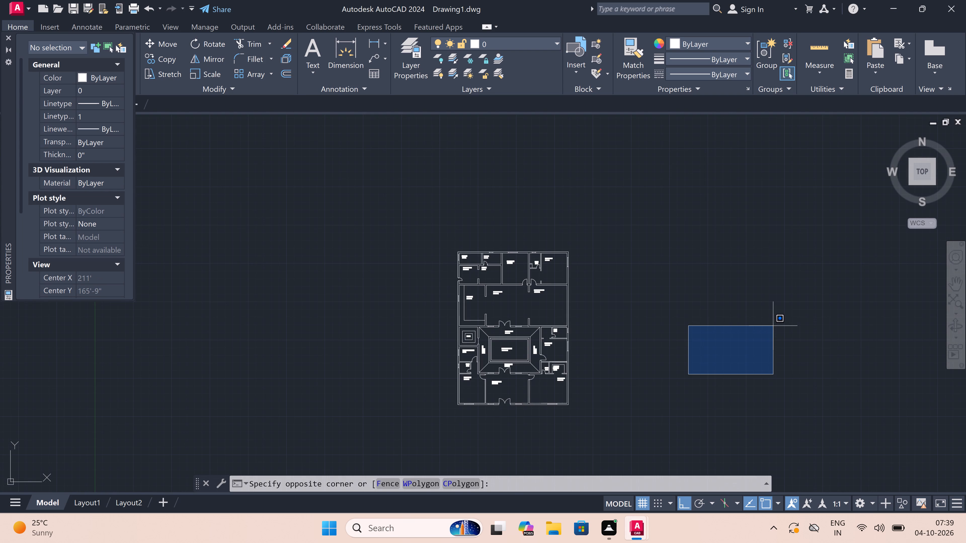
pyautogui.press('Escape')
pyautogui.press('Escape')
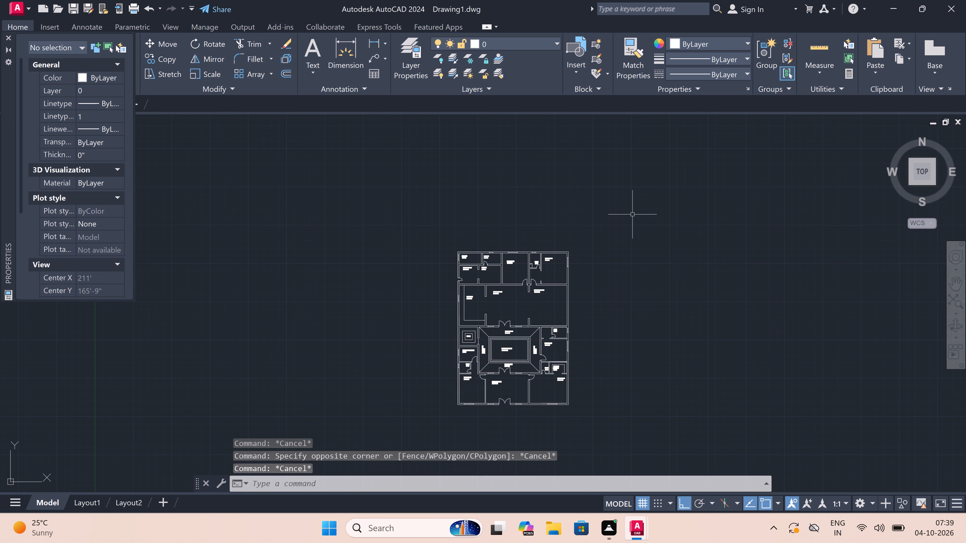
pyautogui.scroll(-2, 427, 249)
pyautogui.scroll(2, 485, 256)
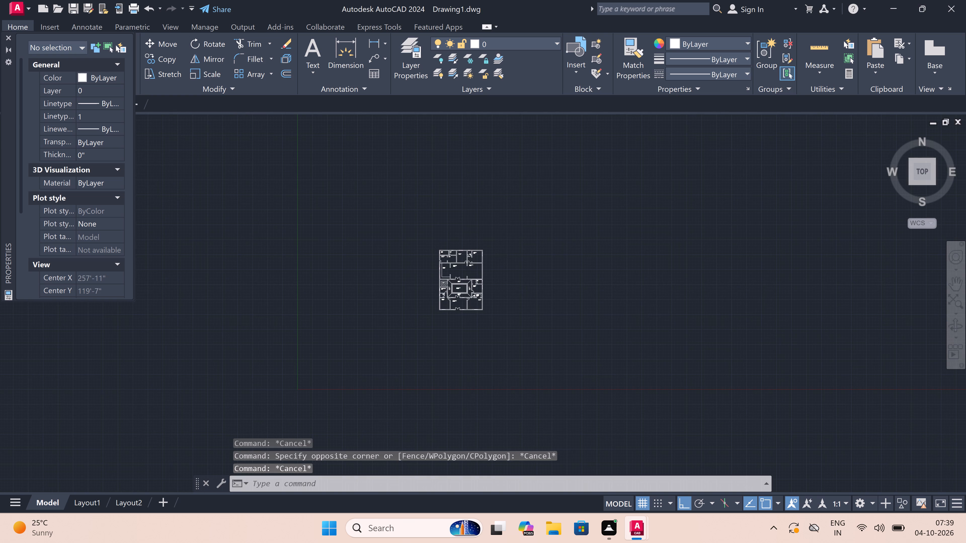
pyautogui.scroll(1, 485, 256)
pyautogui.scroll(2, 453, 234)
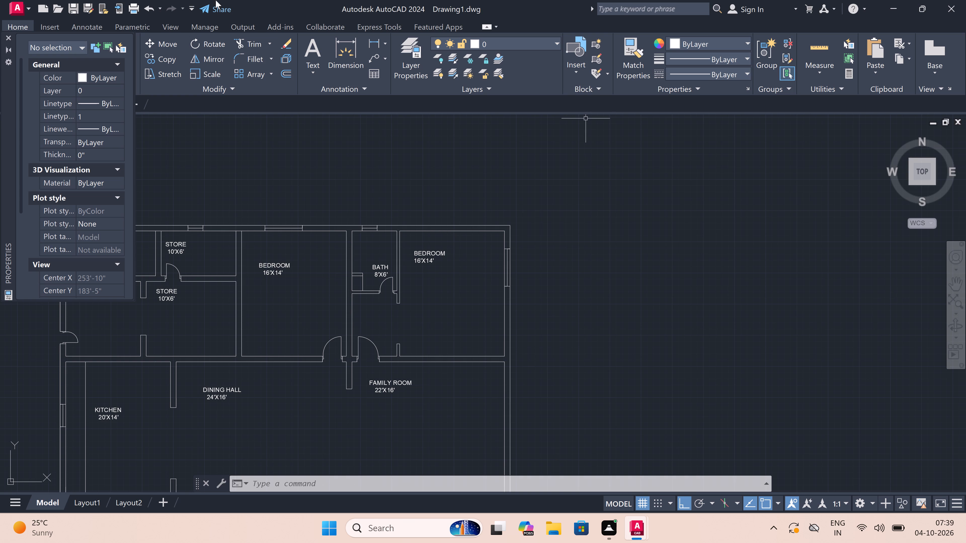
# Close the Properties palette to clear the drawing area.
pyautogui.doubleClick(4, 35)
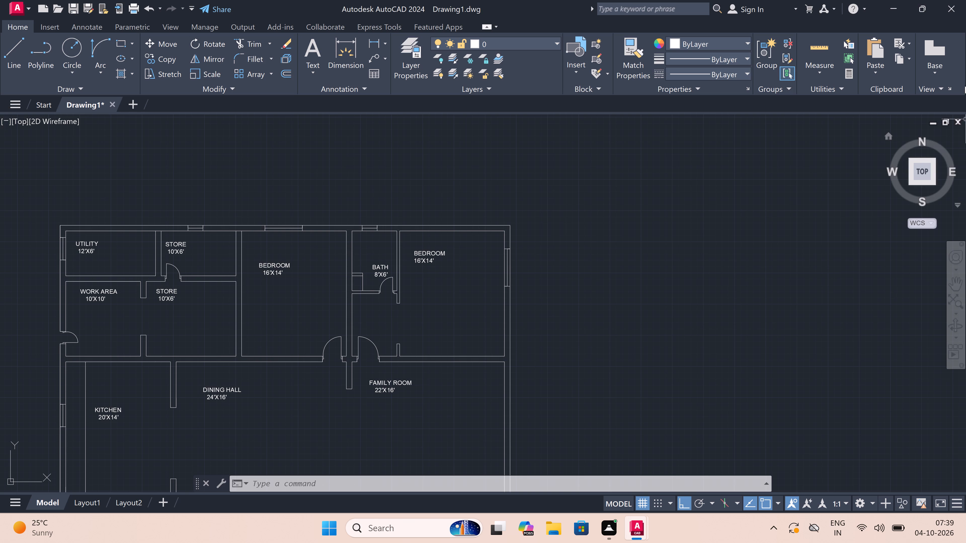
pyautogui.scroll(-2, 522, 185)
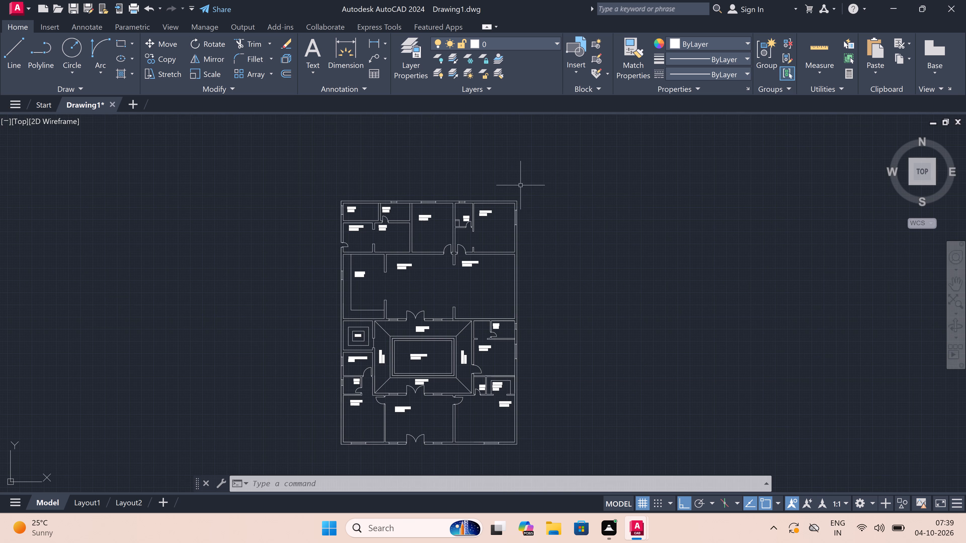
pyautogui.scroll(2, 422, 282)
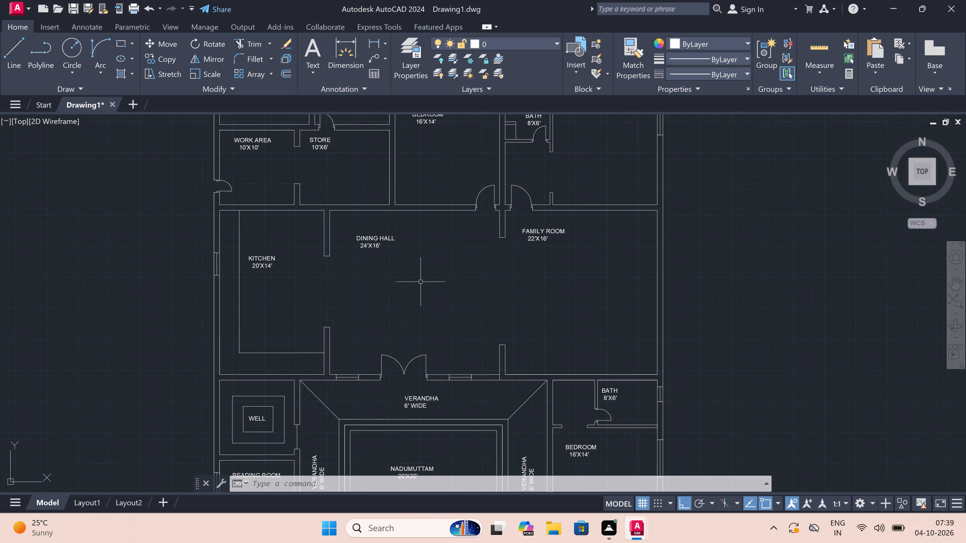
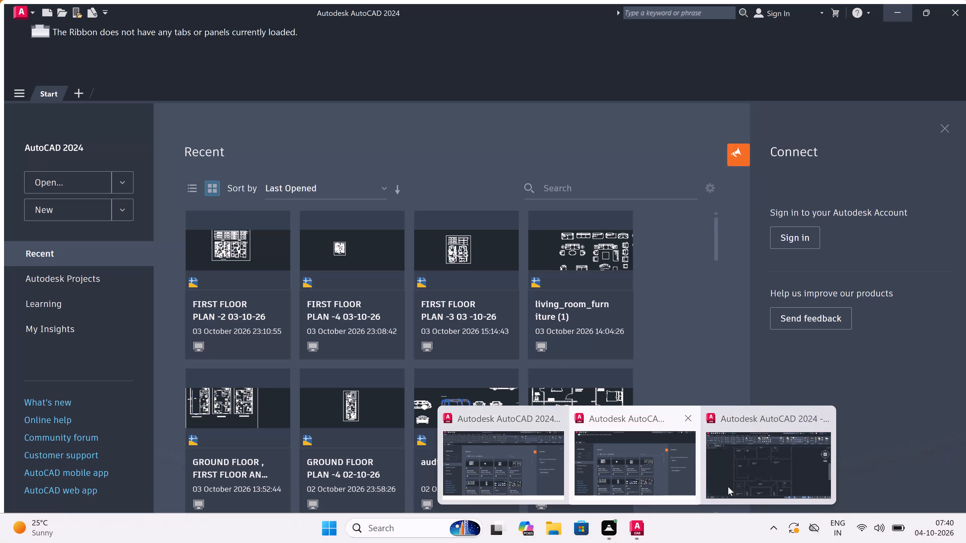
# Return to Drawing1 and open the recent drawing GROUND FLOOR , FIRST FLOOR AND SECOND FLOOR -3 02-10-26.
pyautogui.click(733, 477)
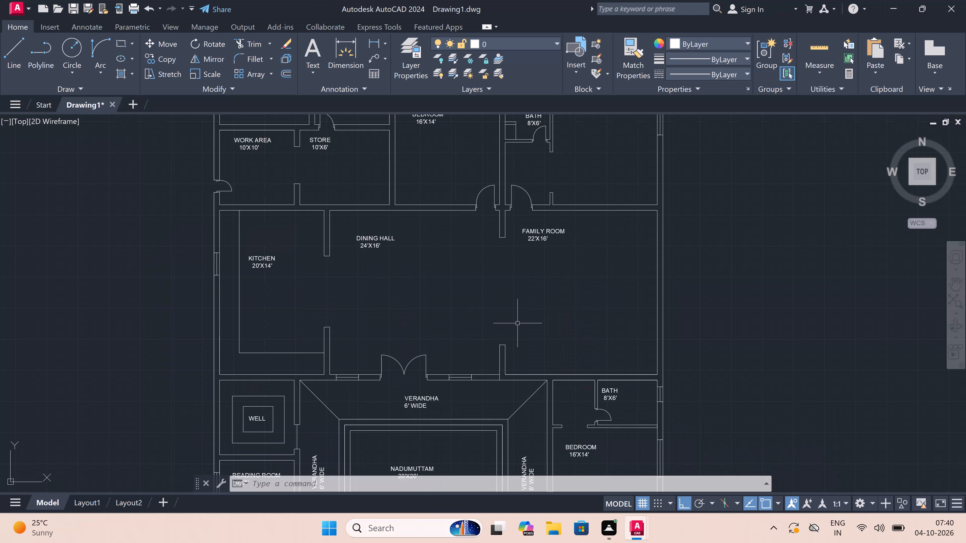
pyautogui.scroll(-2, 494, 315)
pyautogui.scroll(1, 477, 252)
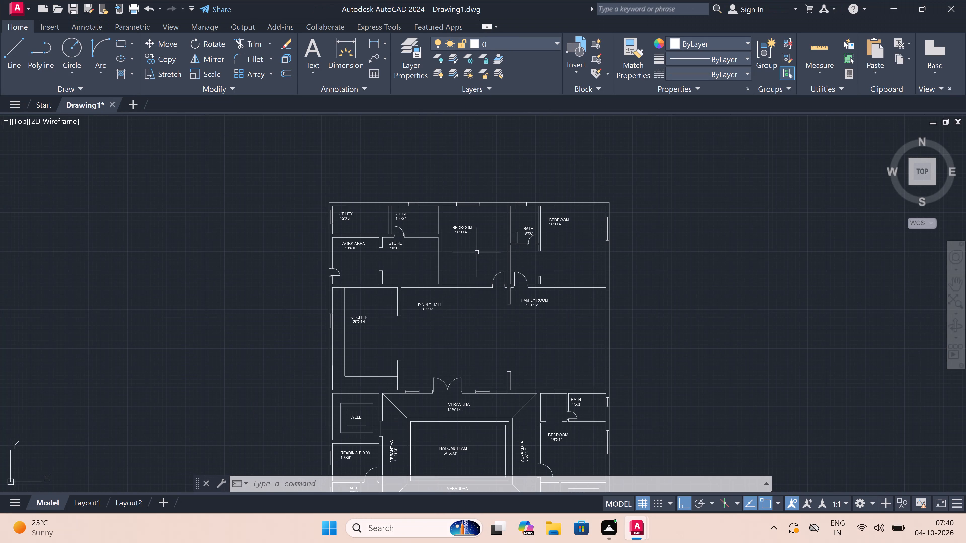
pyautogui.click(14, 8)
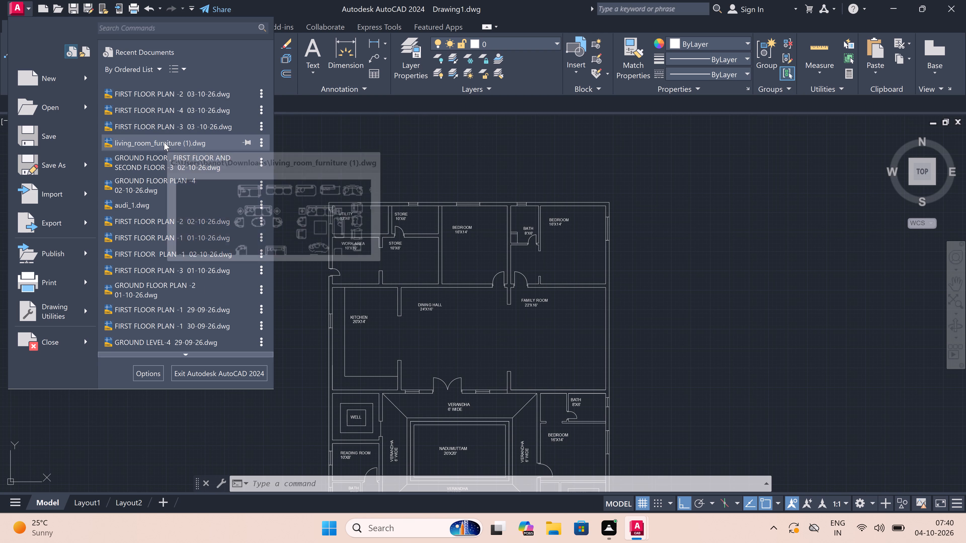
pyautogui.tripleClick(154, 156)
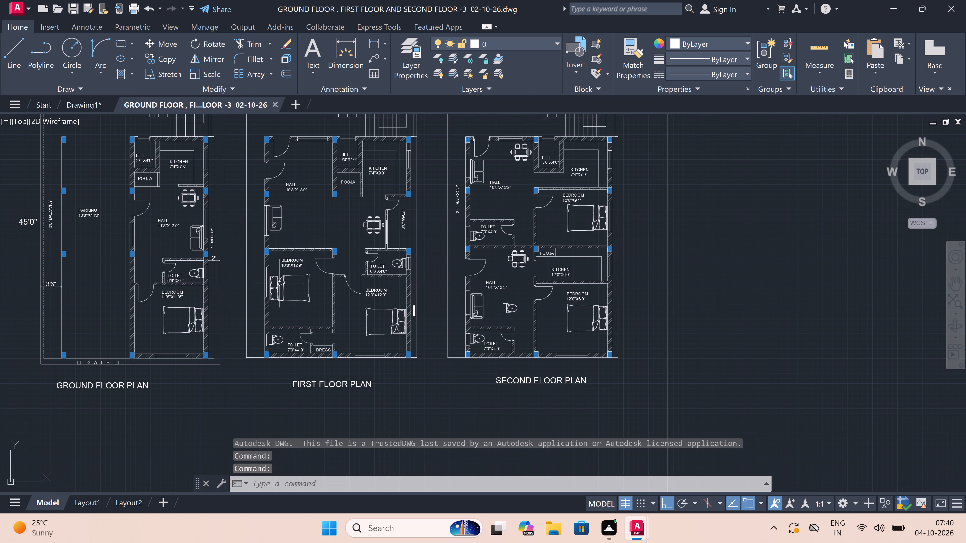
# Copy the first floor plan's double bed from the 10'8"X12'9" bedroom, the 6'6"X4'0" toilet's WC and the six-chair dining set to the clipboard.
pyautogui.scroll(2, 257, 308)
pyautogui.scroll(2, 327, 246)
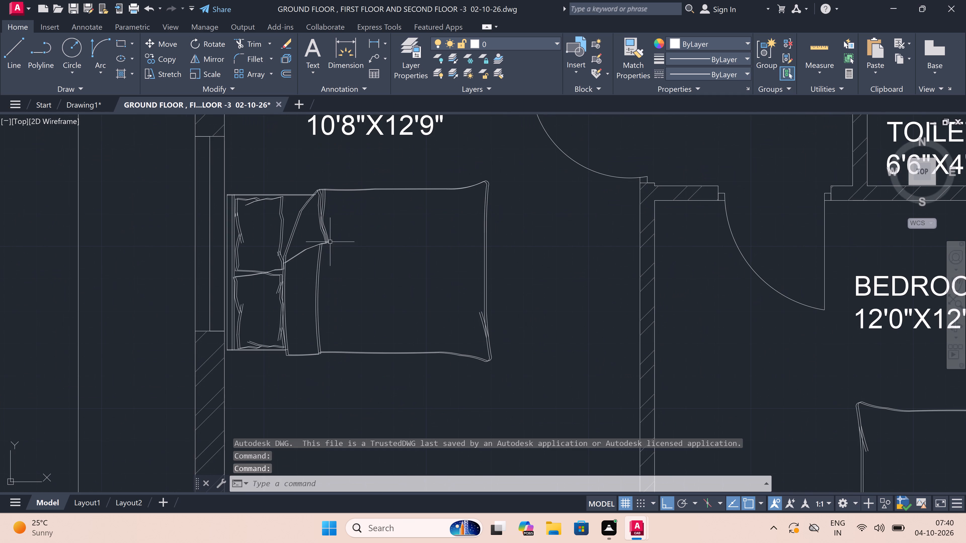
pyautogui.click(514, 172)
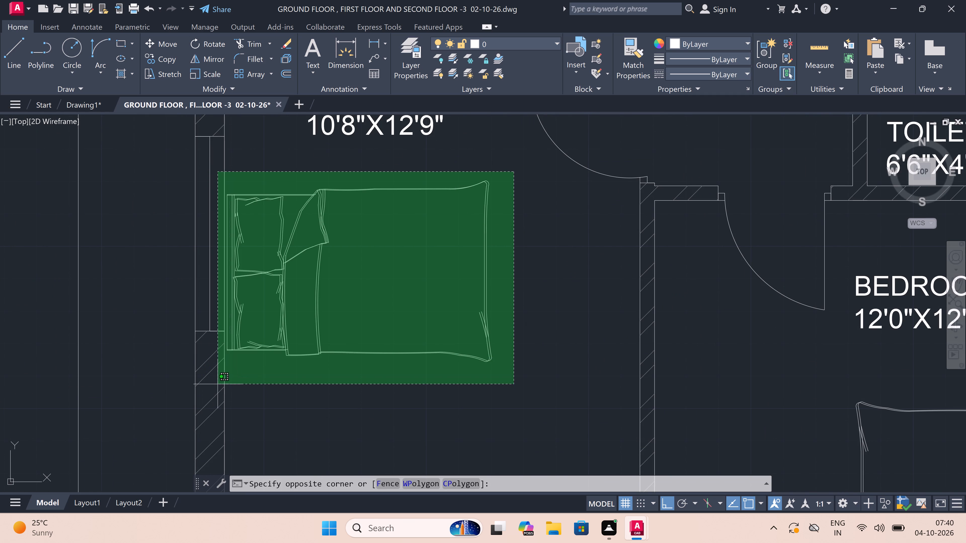
pyautogui.scroll(3, 220, 381)
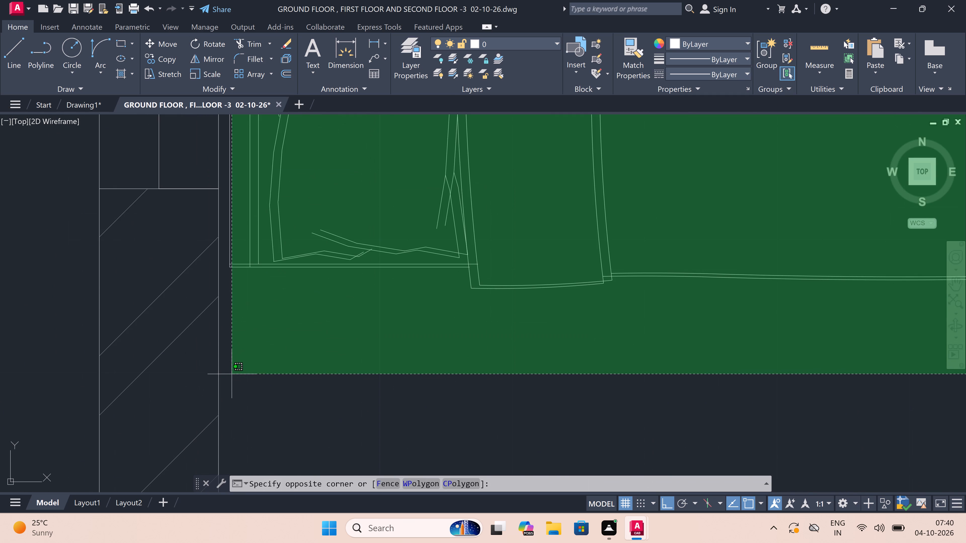
pyautogui.click(225, 362)
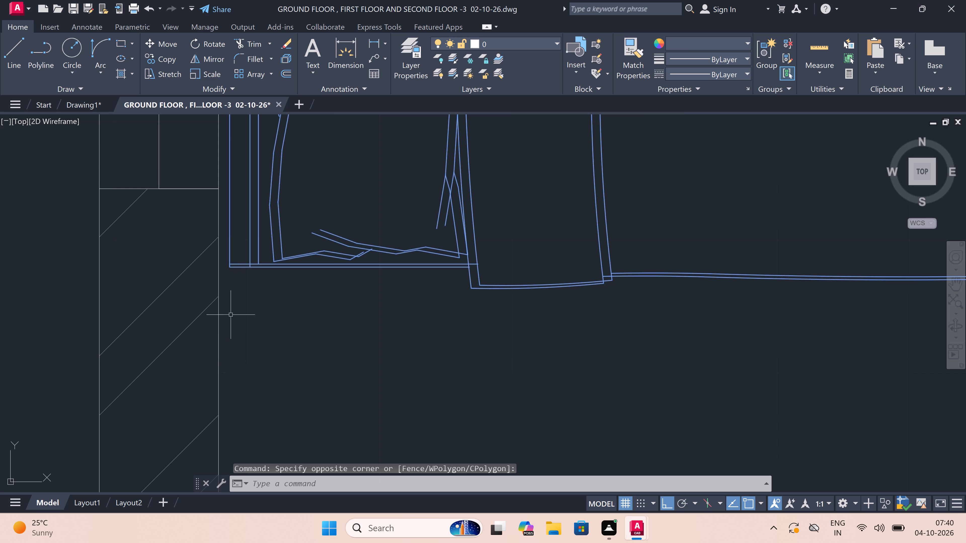
pyautogui.scroll(-7, 249, 287)
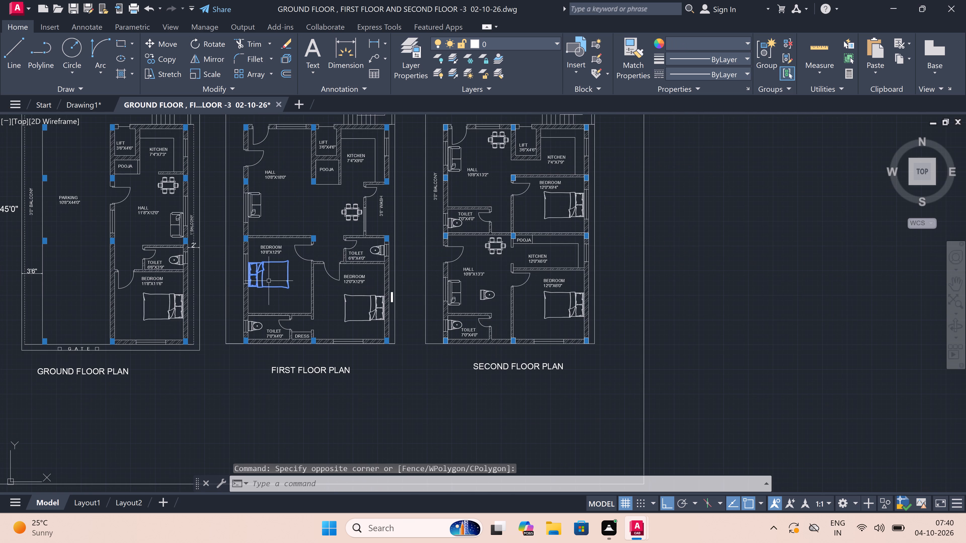
pyautogui.scroll(3, 384, 245)
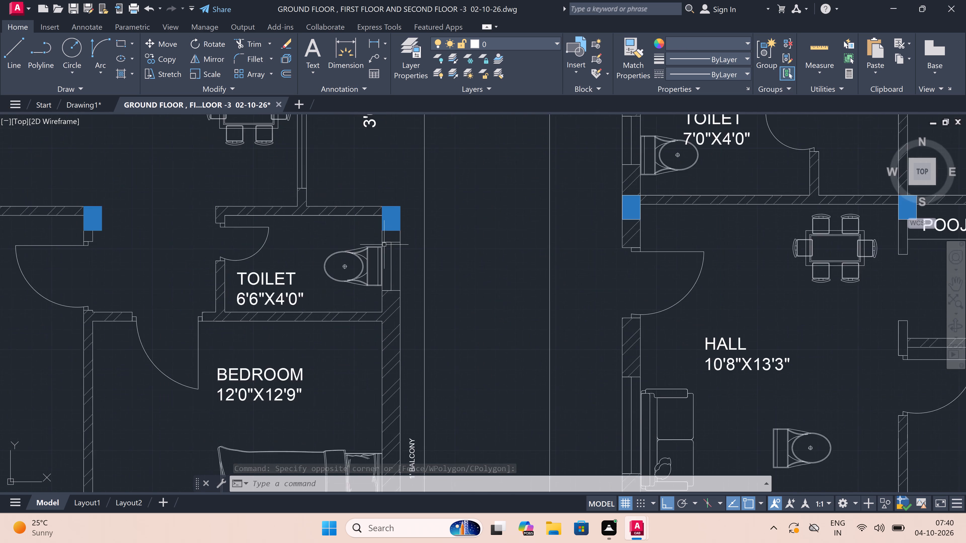
pyautogui.scroll(1, 384, 245)
pyautogui.doubleClick(368, 248)
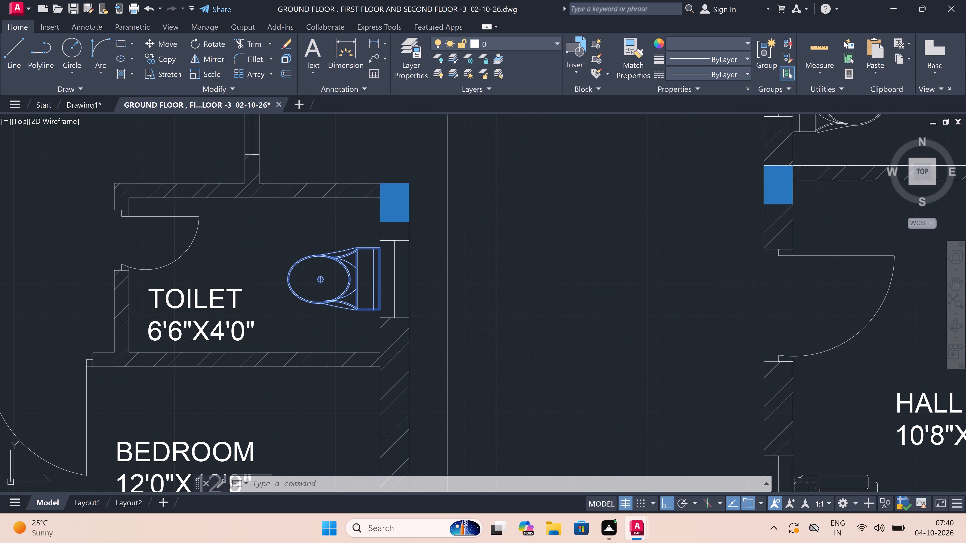
pyautogui.scroll(-3, 306, 280)
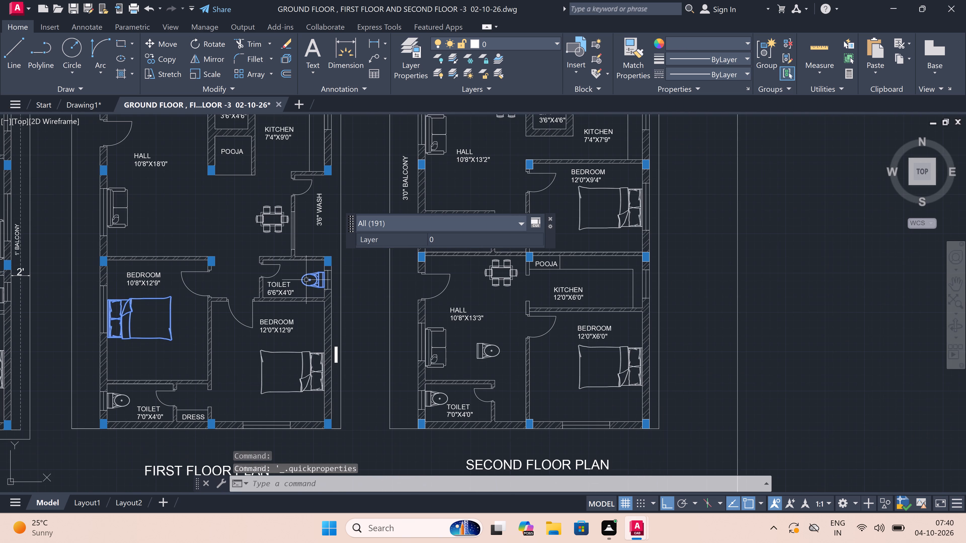
pyautogui.scroll(-2, 306, 280)
pyautogui.scroll(4, 286, 254)
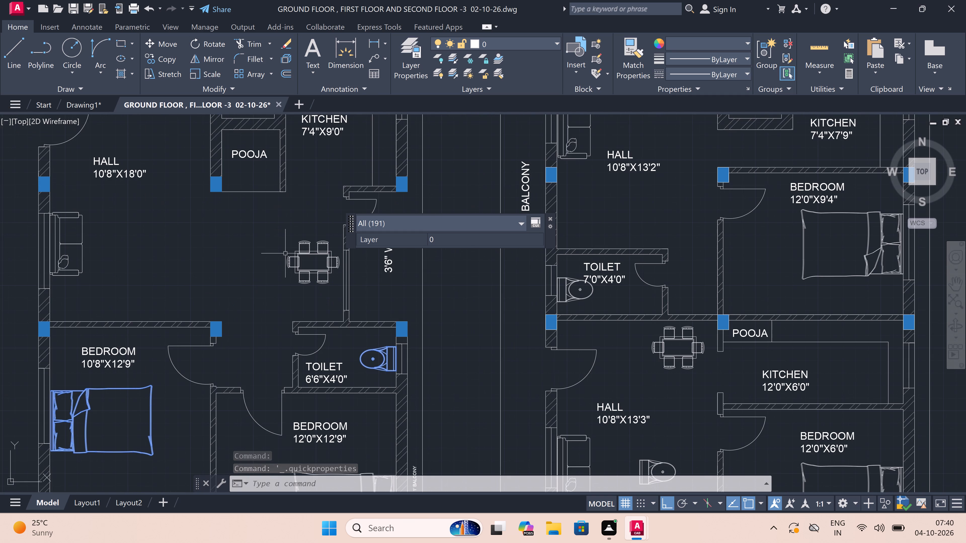
pyautogui.scroll(3, 349, 245)
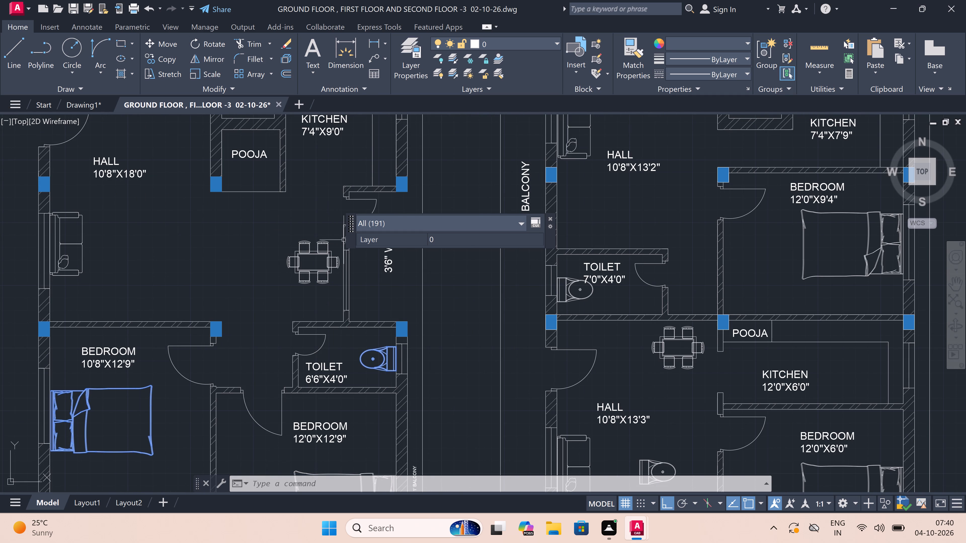
pyautogui.doubleClick(336, 231)
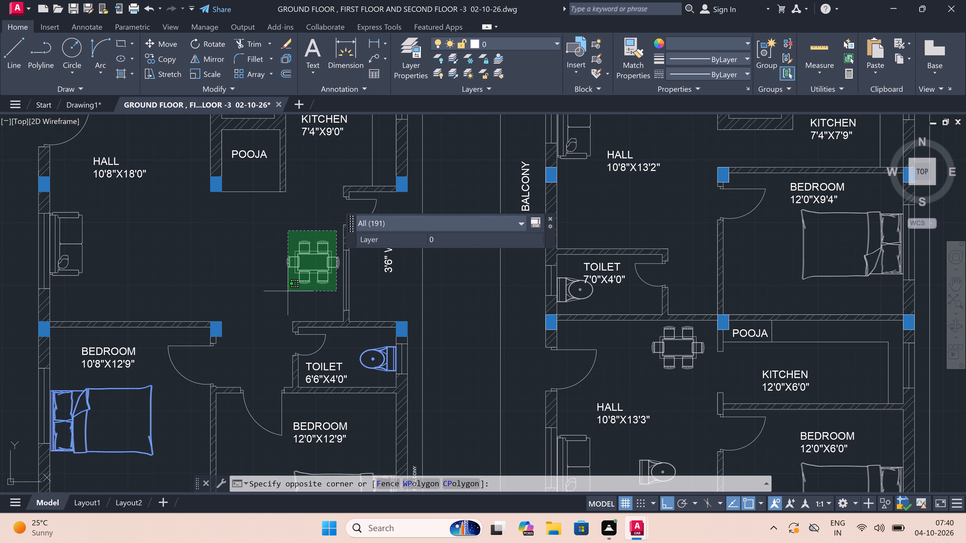
pyautogui.doubleClick(280, 293)
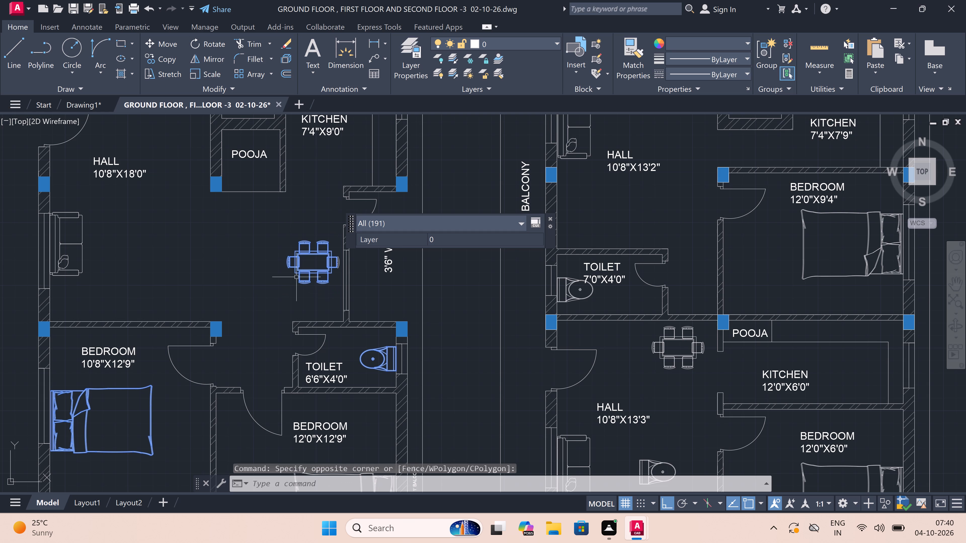
pyautogui.scroll(4, 338, 256)
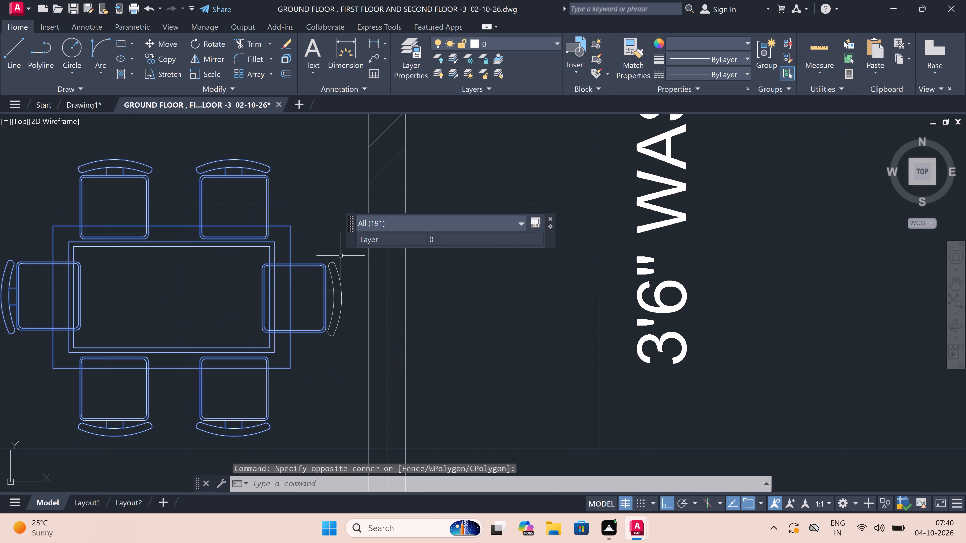
pyautogui.click(348, 250)
pyautogui.click(208, 368)
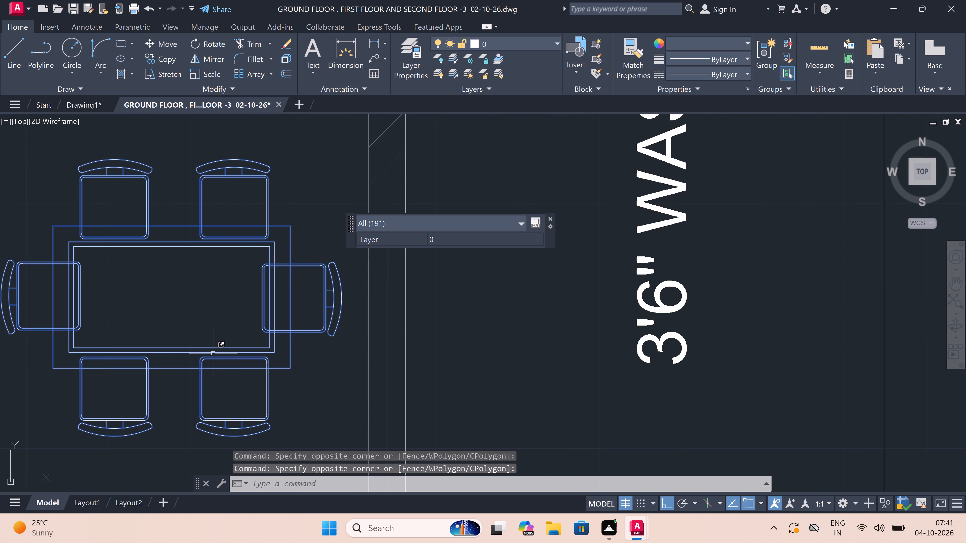
pyautogui.hotkey('ctrl', 'c')
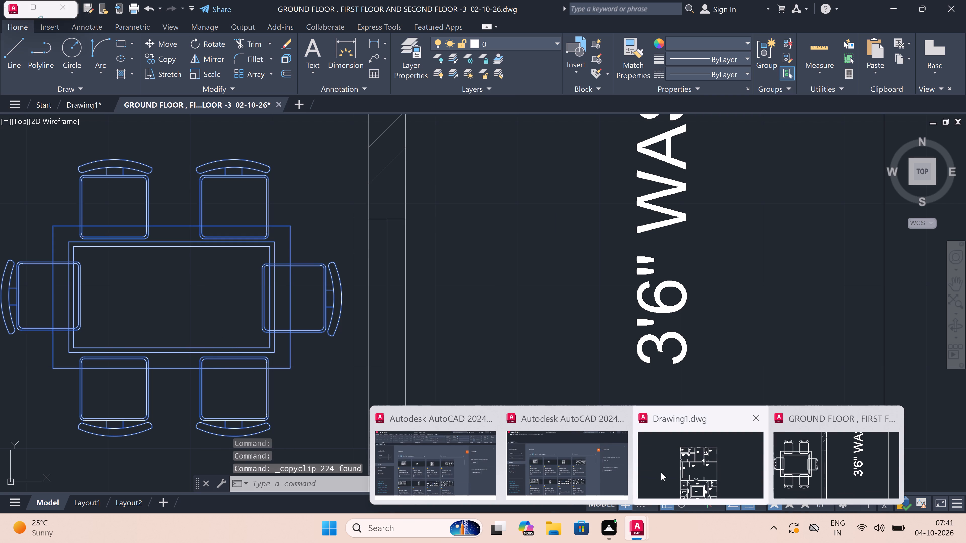
# Paste the copied bed, WC and dining set into Drawing1, in the empty space west of the house plan.
pyautogui.doubleClick(661, 472)
pyautogui.hotkey('ctrl', 'v')
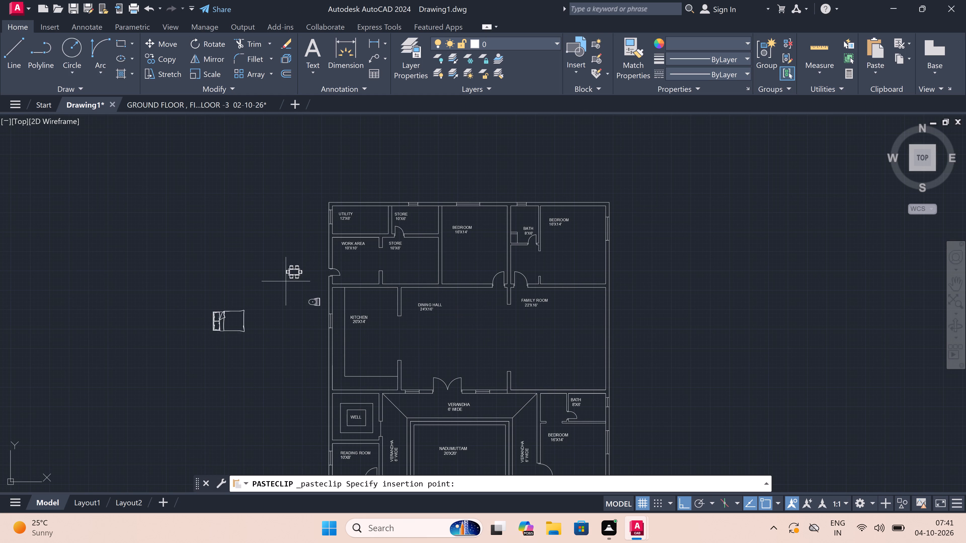
pyautogui.doubleClick(250, 300)
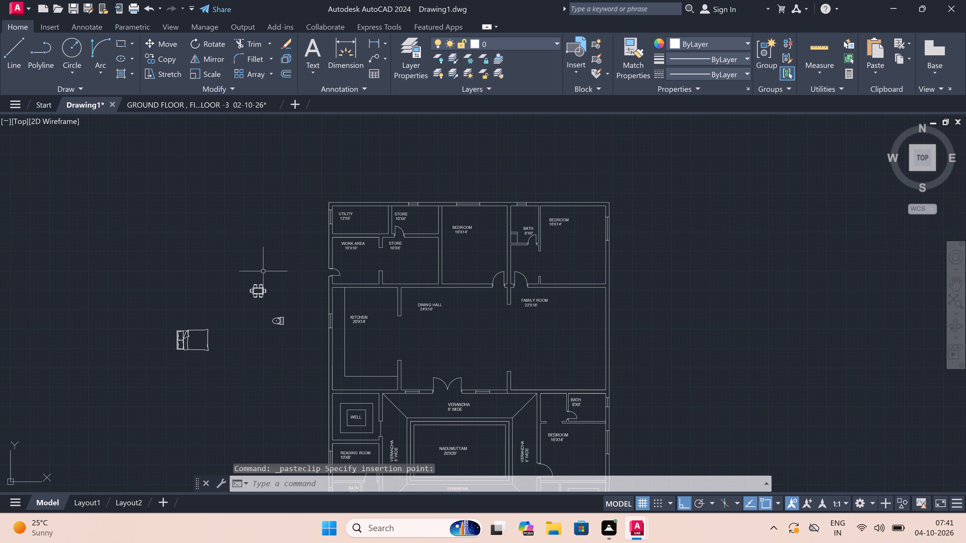
# Move the BEDROOM 16'X14' label of the north middle bedroom straight down about 10'-3", near the room's south wall.
pyautogui.scroll(1, 201, 295)
pyautogui.scroll(-1, 469, 249)
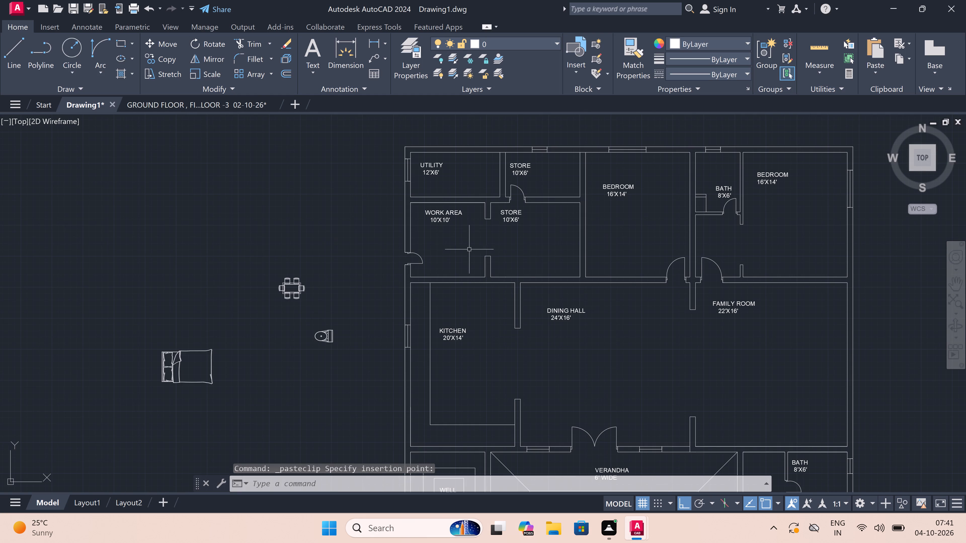
pyautogui.scroll(2, 624, 186)
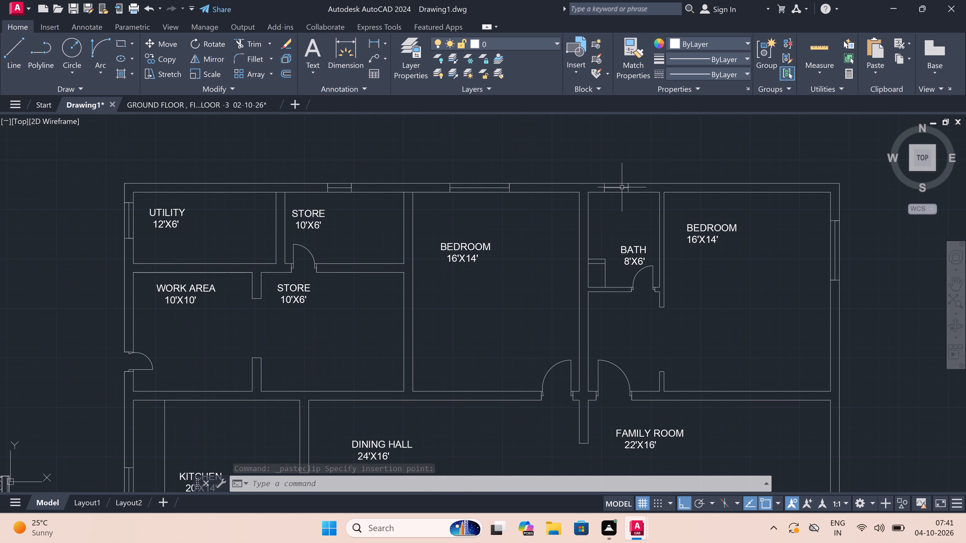
pyautogui.doubleClick(470, 249)
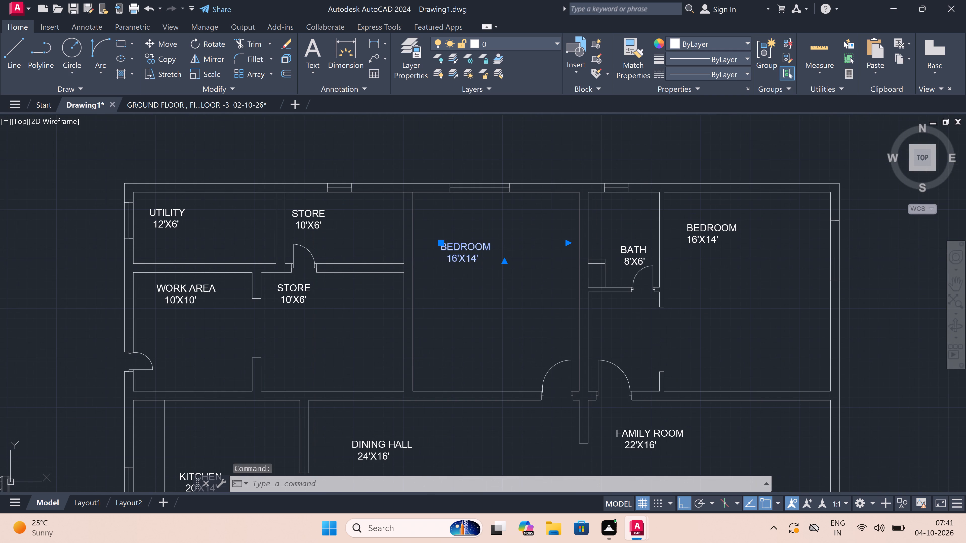
pyautogui.doubleClick(429, 265)
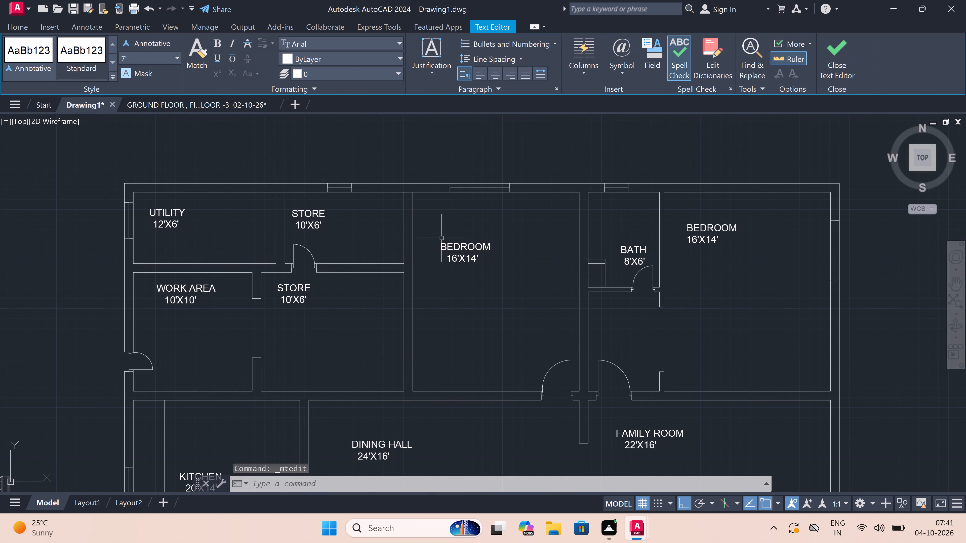
pyautogui.click(442, 244)
pyautogui.doubleClick(442, 244)
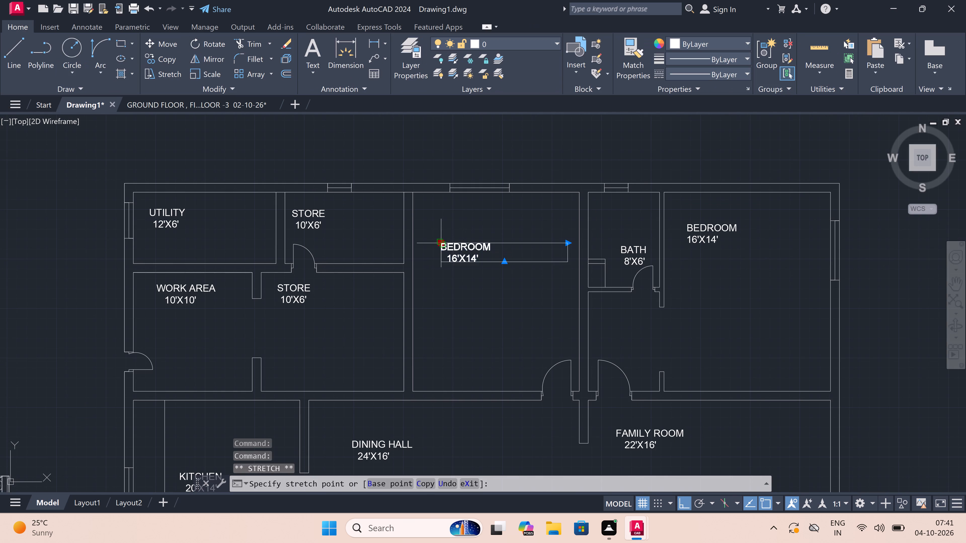
pyautogui.click(439, 365)
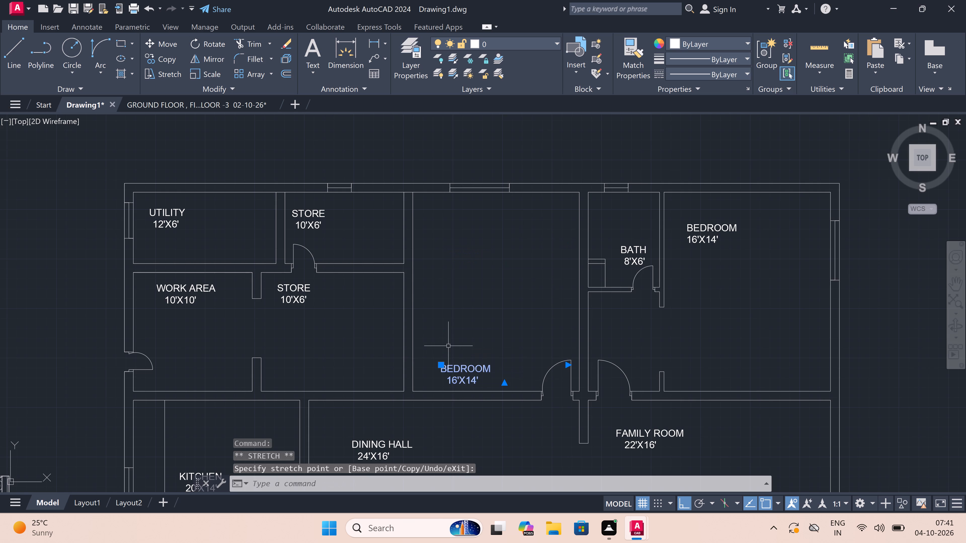
pyautogui.press('Escape')
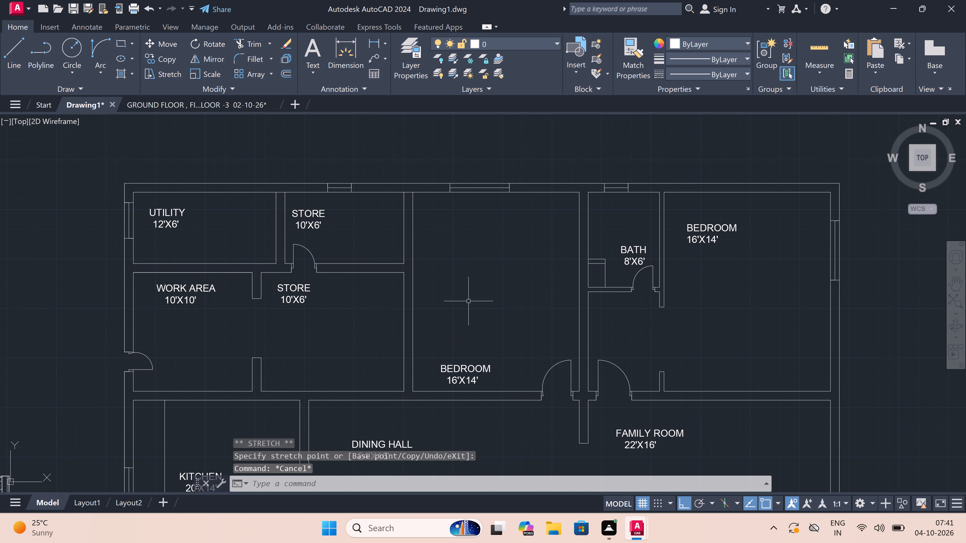
# Move the northeast bedroom's BEDROOM 16'X14' label diagonally to the room's south side, with Ortho turned off.
pyautogui.scroll(-2, 468, 301)
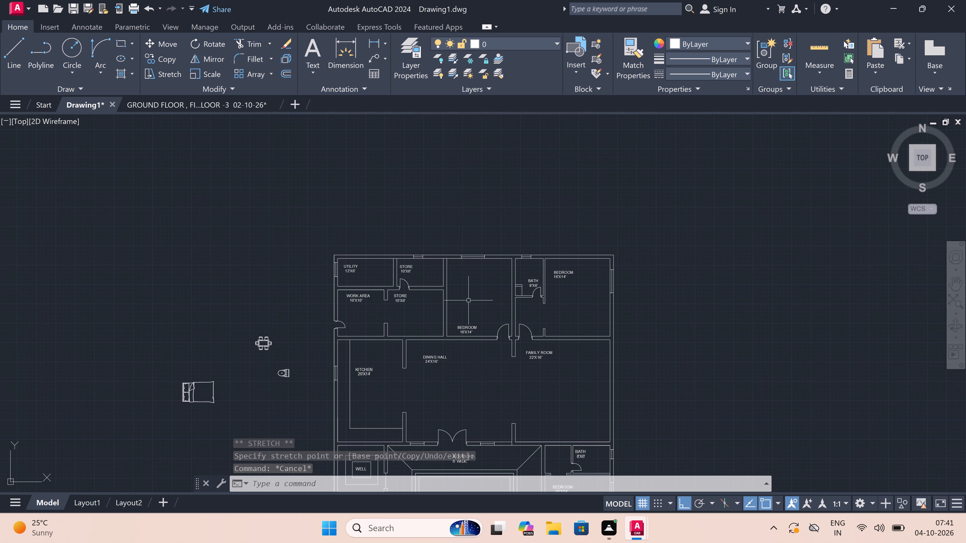
pyautogui.scroll(-1, 468, 300)
pyautogui.scroll(2, 544, 281)
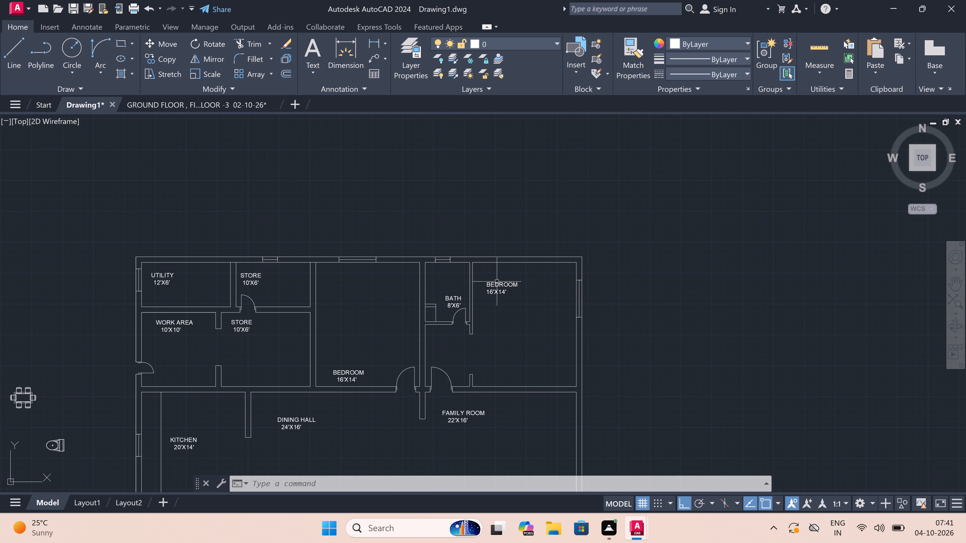
pyautogui.scroll(1, 496, 284)
pyautogui.click(496, 284)
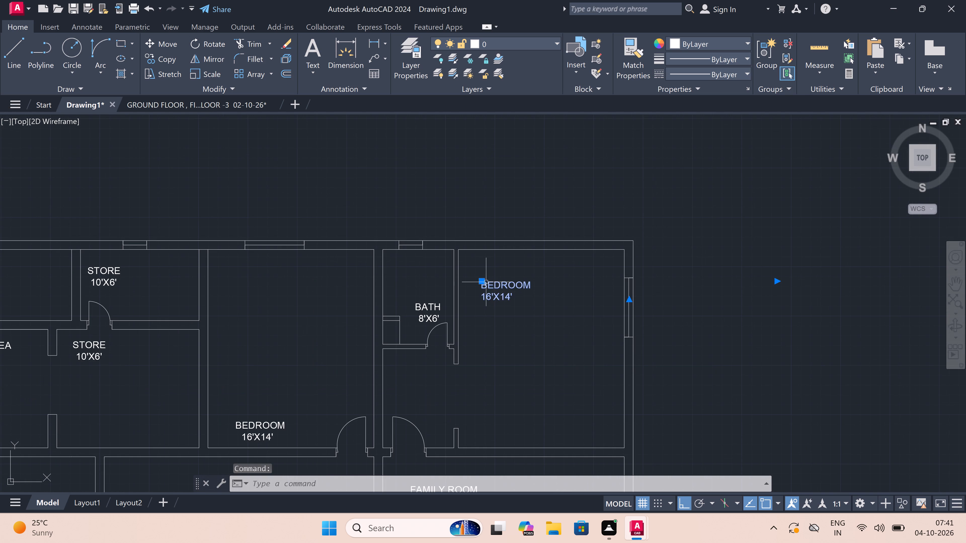
pyautogui.doubleClick(484, 281)
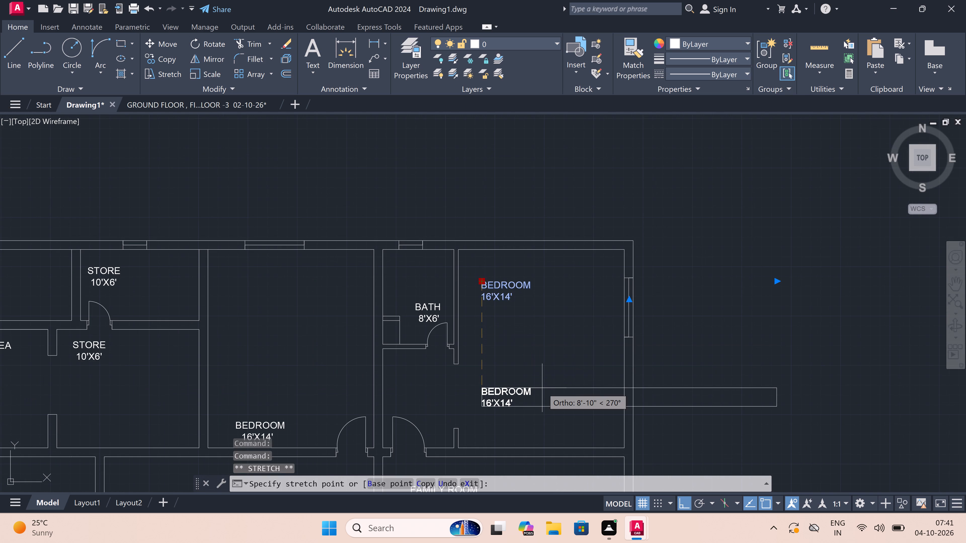
pyautogui.press('F8')
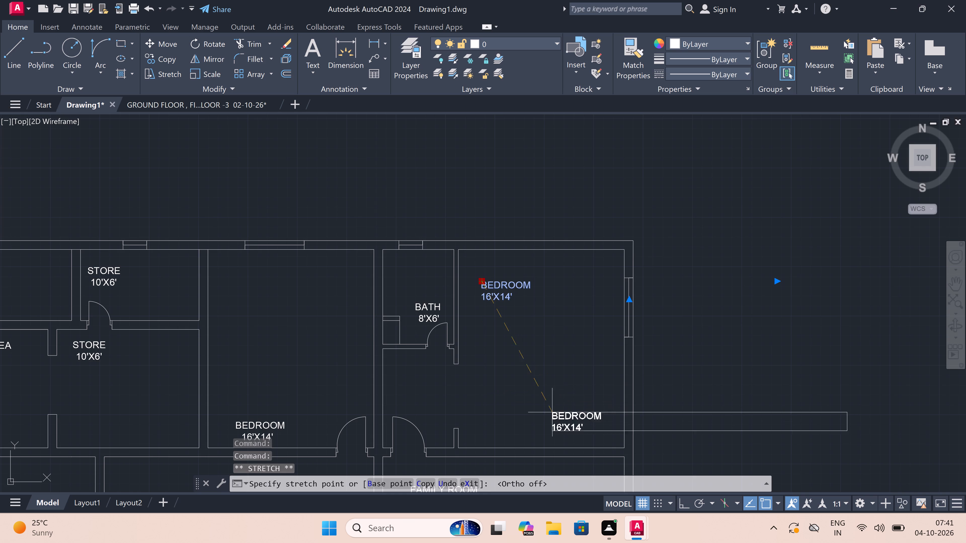
pyautogui.click(545, 418)
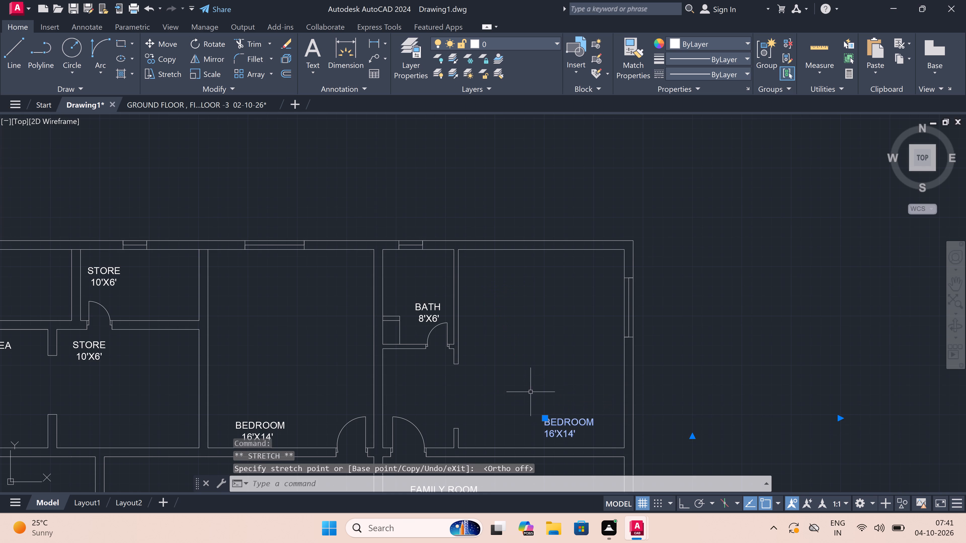
pyautogui.press('Escape')
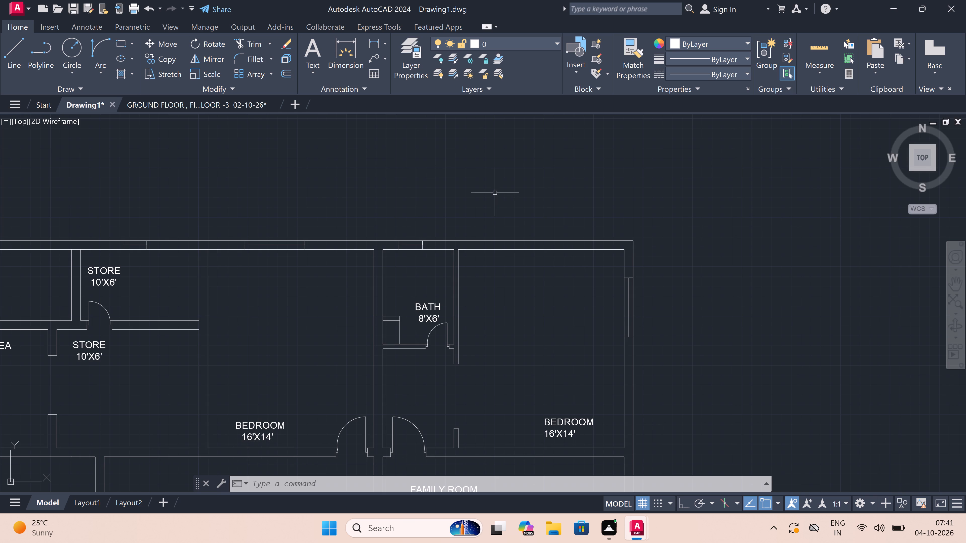
# Draw two short jamb lines across the wall between the southern STORE 10'X6' and the DINING HALL, east of the kitchen wall.
pyautogui.scroll(-3, 471, 260)
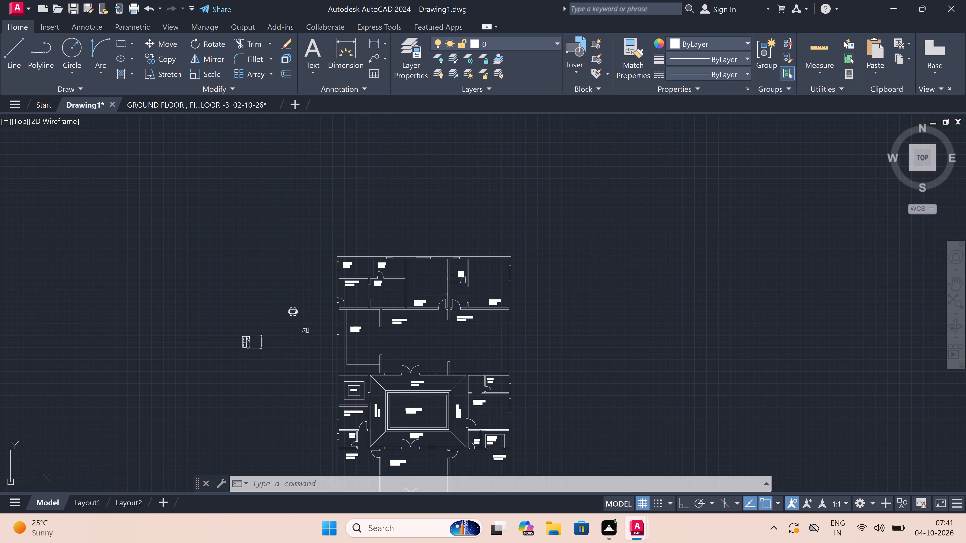
pyautogui.scroll(2, 382, 314)
pyautogui.scroll(-1, 335, 317)
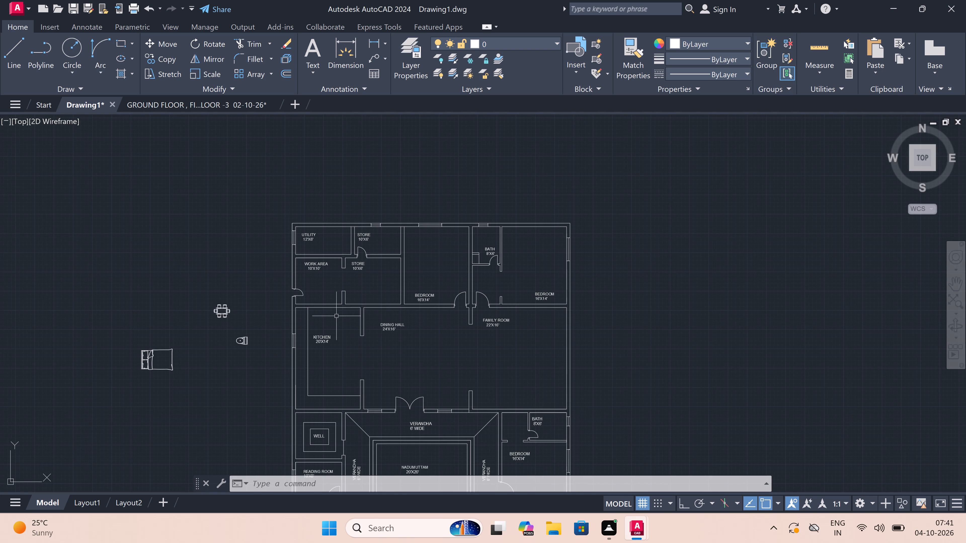
pyautogui.scroll(2, 387, 297)
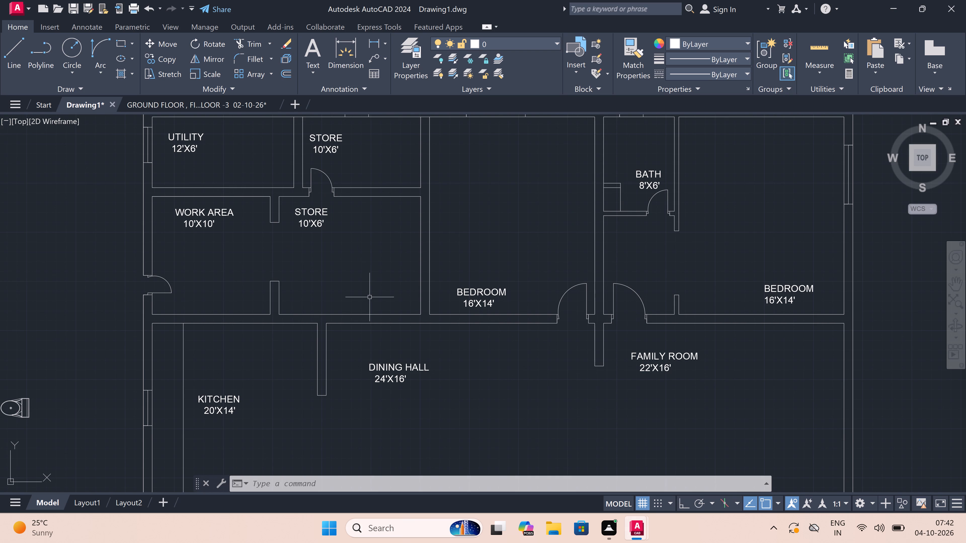
pyautogui.write('L')
pyautogui.press('space')
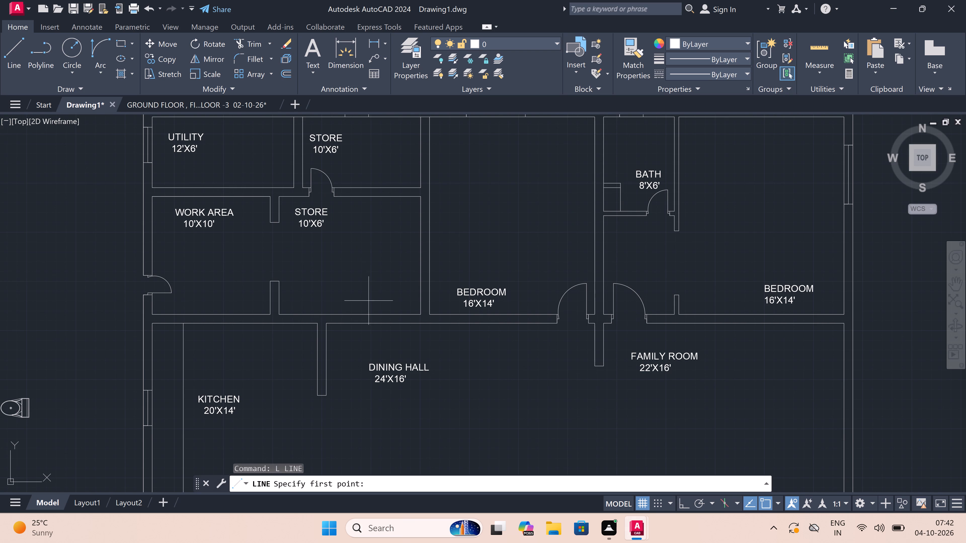
pyautogui.scroll(3, 336, 321)
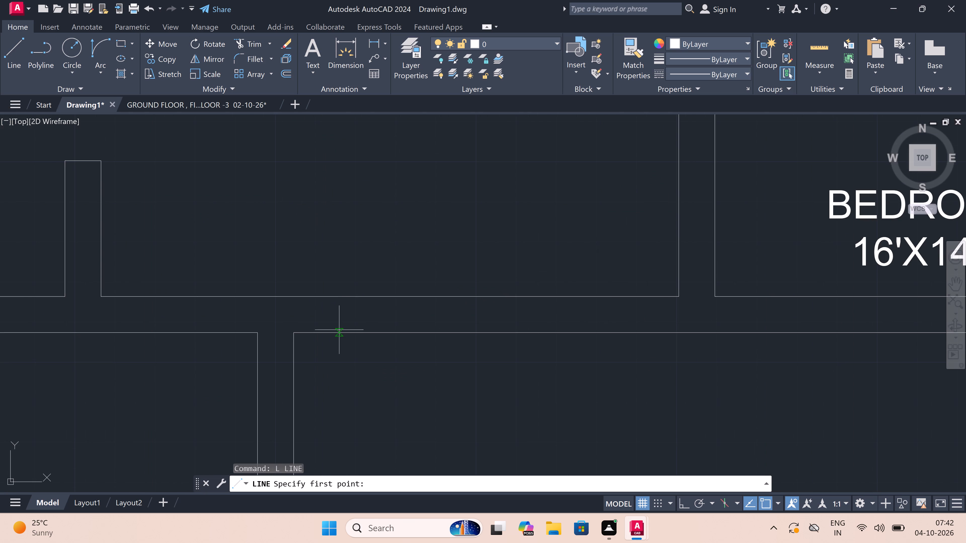
pyautogui.click(339, 330)
pyautogui.click(342, 299)
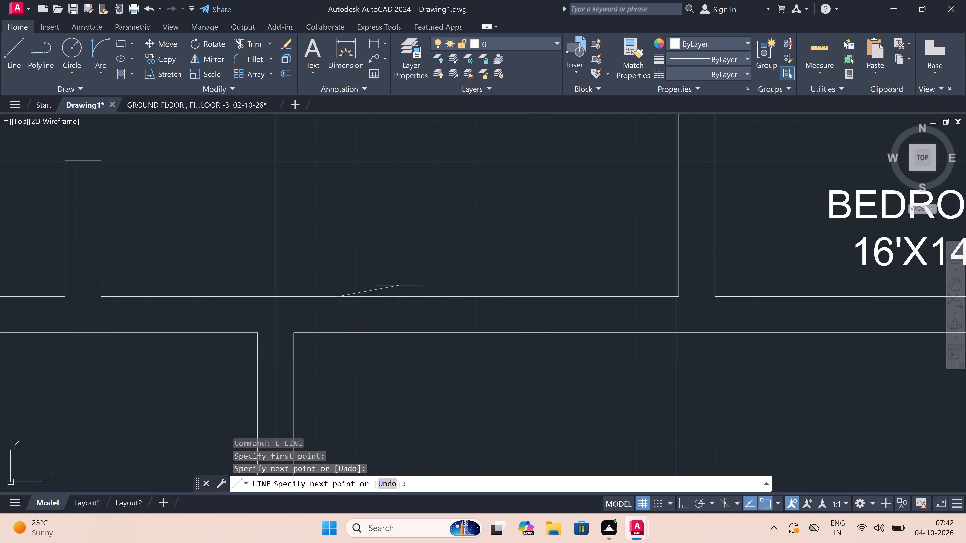
pyautogui.press('Escape')
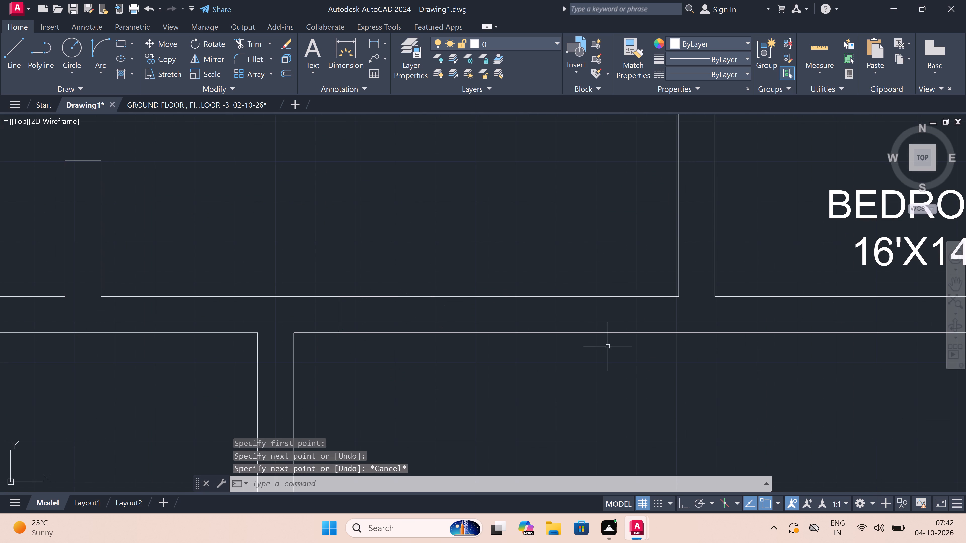
pyautogui.press('space')
pyautogui.click(625, 334)
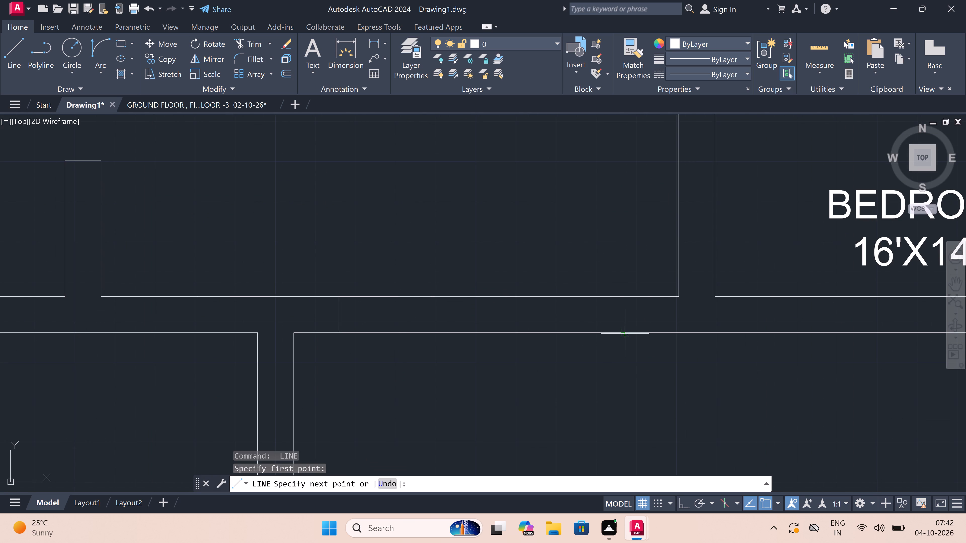
pyautogui.doubleClick(626, 299)
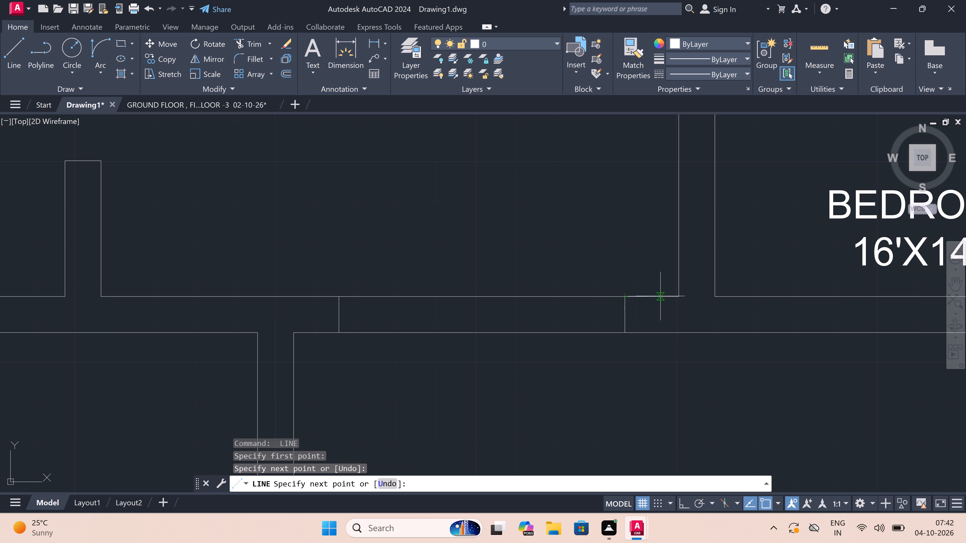
pyautogui.press('Escape')
# Trim both wall lines between the two jamb lines to open a passage from the store to the dining hall.
pyautogui.press('t')
pyautogui.press('r')
pyautogui.press('space')
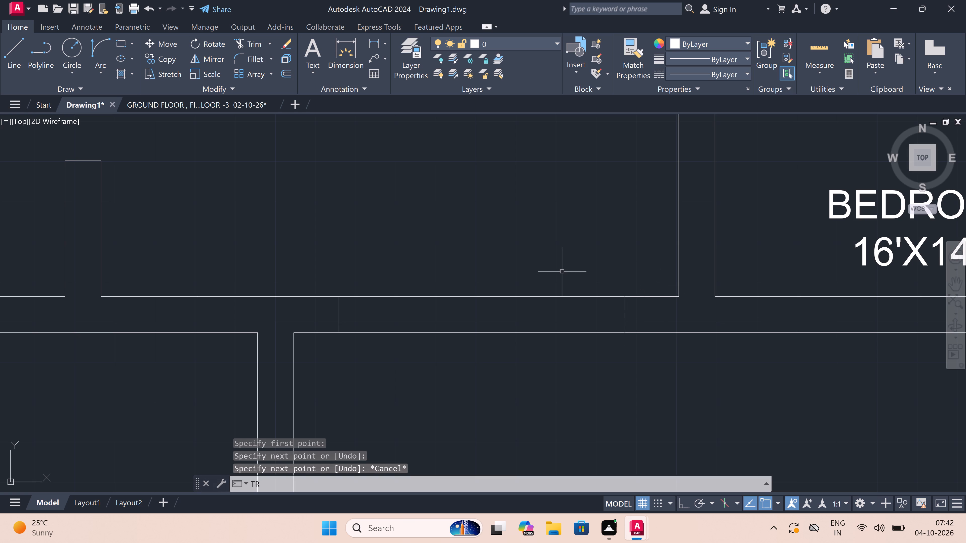
pyautogui.doubleClick(550, 259)
pyautogui.doubleClick(523, 382)
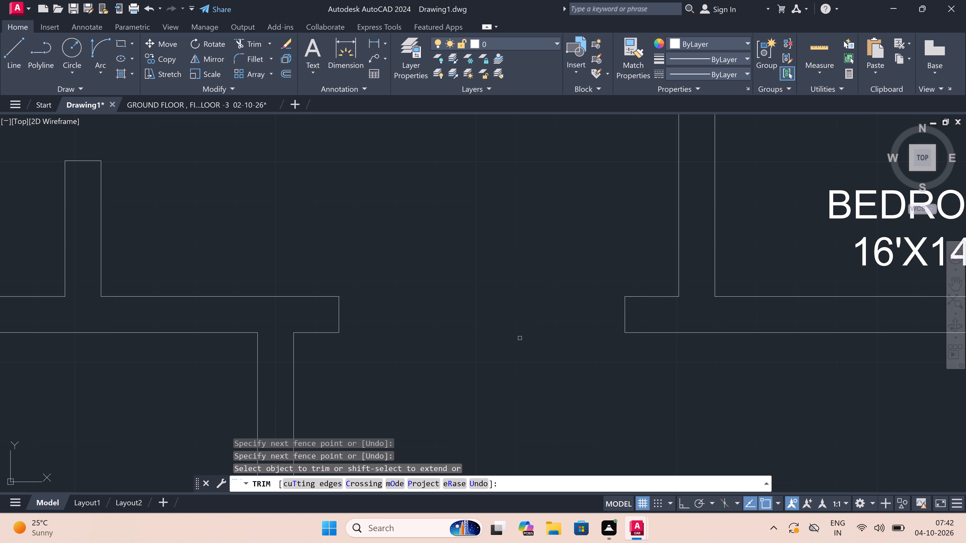
pyautogui.press('Escape')
# Scale the pasted WC up slightly by eye, using the northeast corner of its tank as base point.
pyautogui.scroll(-4, 486, 304)
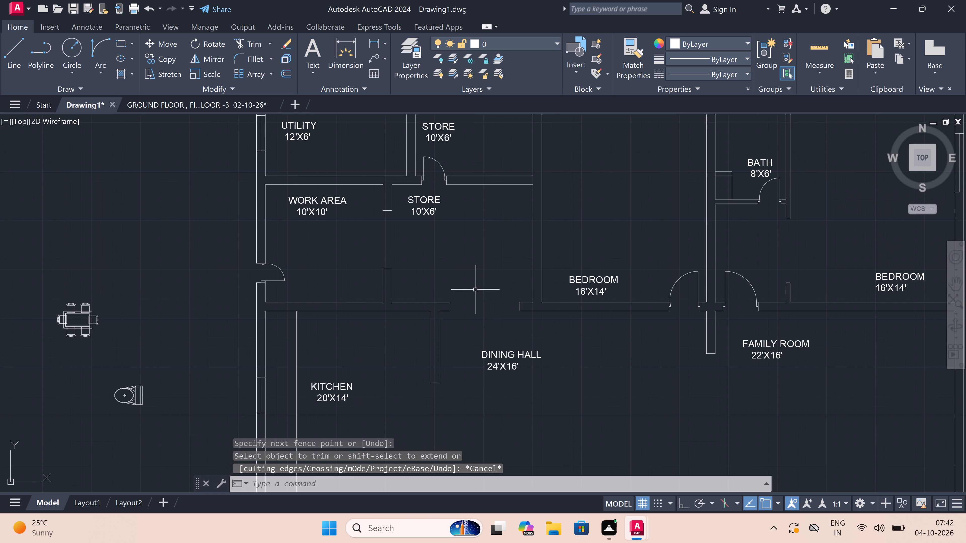
pyautogui.scroll(-2, 466, 284)
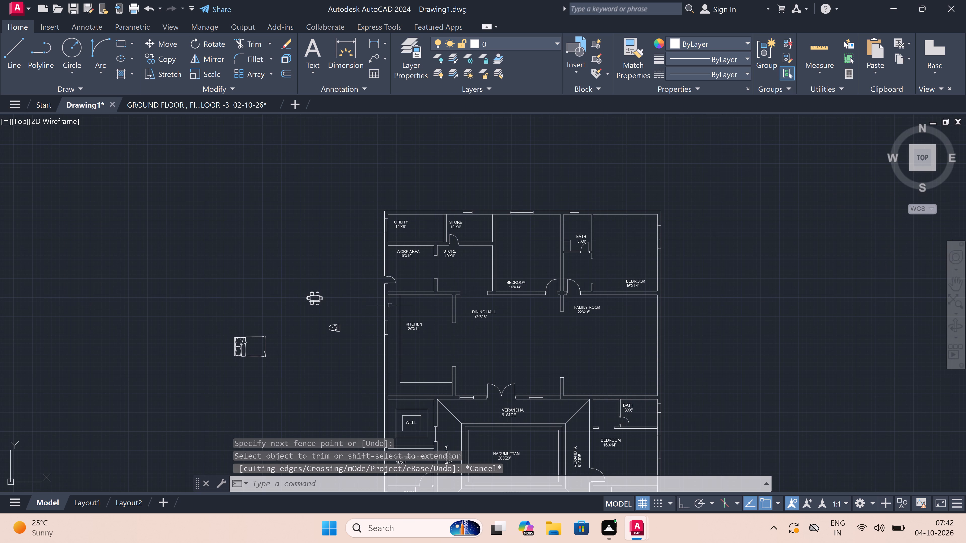
pyautogui.scroll(1, 310, 295)
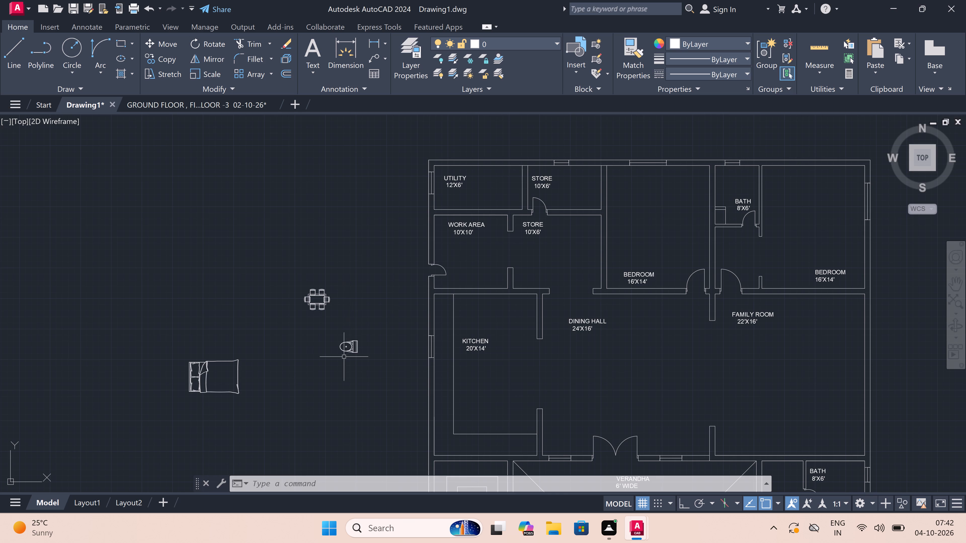
pyautogui.scroll(1, 345, 356)
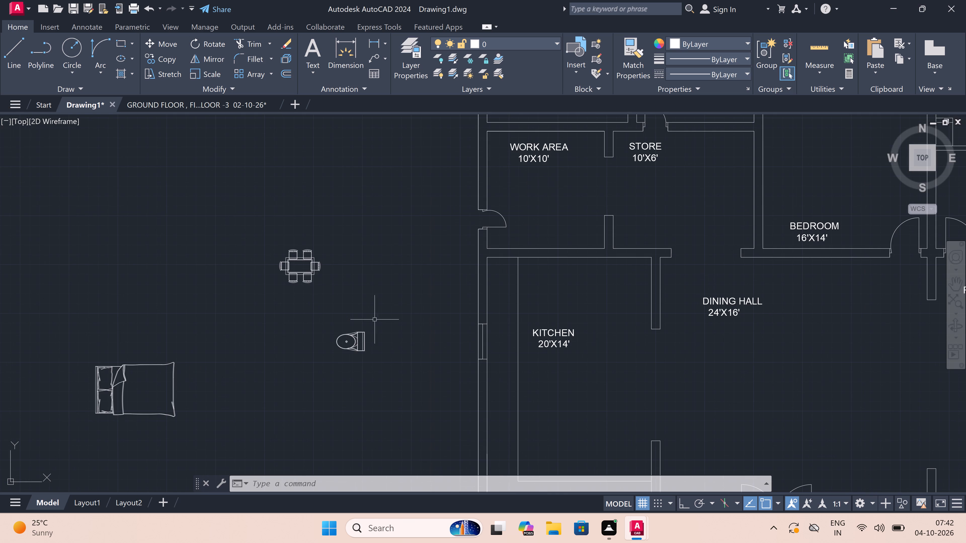
pyautogui.doubleClick(387, 309)
pyautogui.click(331, 367)
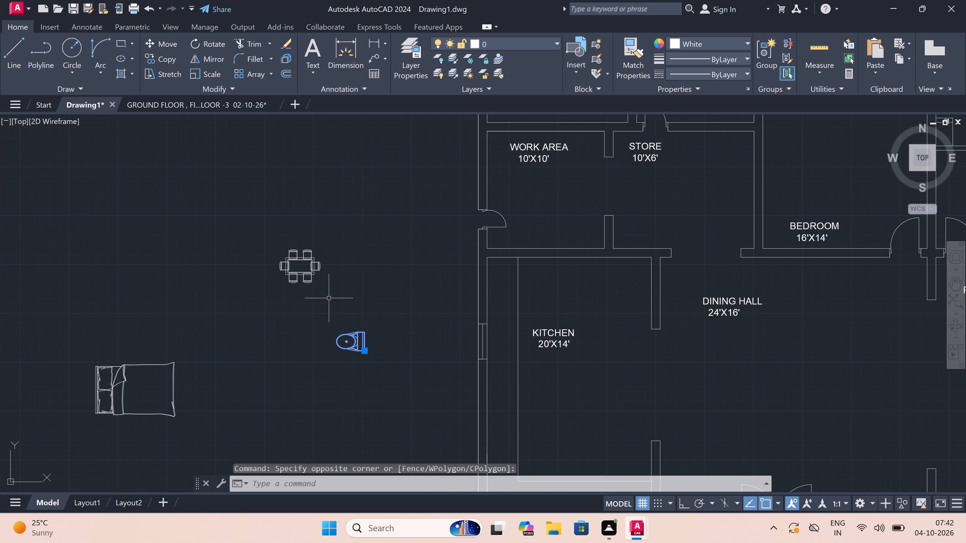
pyautogui.click(209, 71)
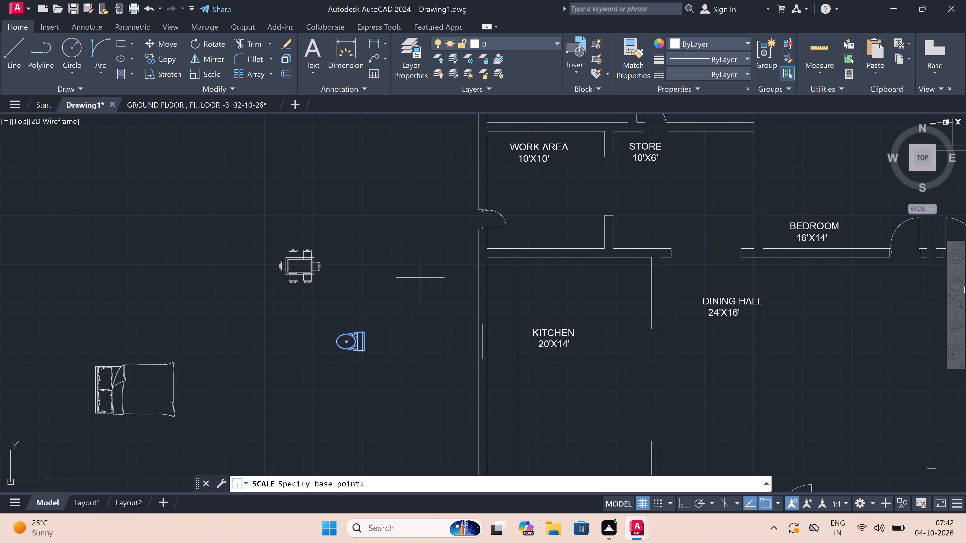
pyautogui.click(366, 331)
pyautogui.tripleClick(372, 318)
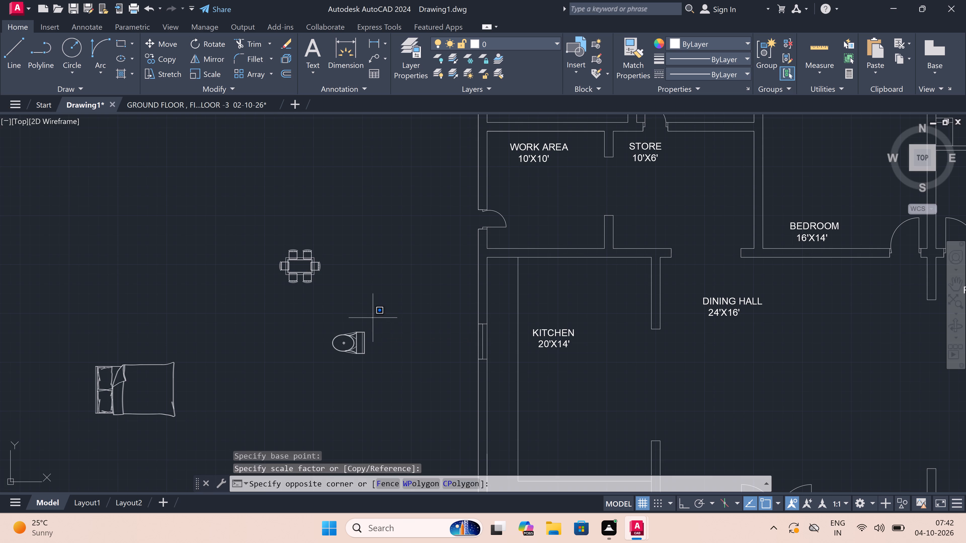
# Rotate the WC 180 degrees about a point on its tank side with Ortho on, so the tank faces west.
pyautogui.moveTo(374, 321); pyautogui.dragTo(375, 326)
pyautogui.doubleClick(375, 326)
pyautogui.doubleClick(321, 364)
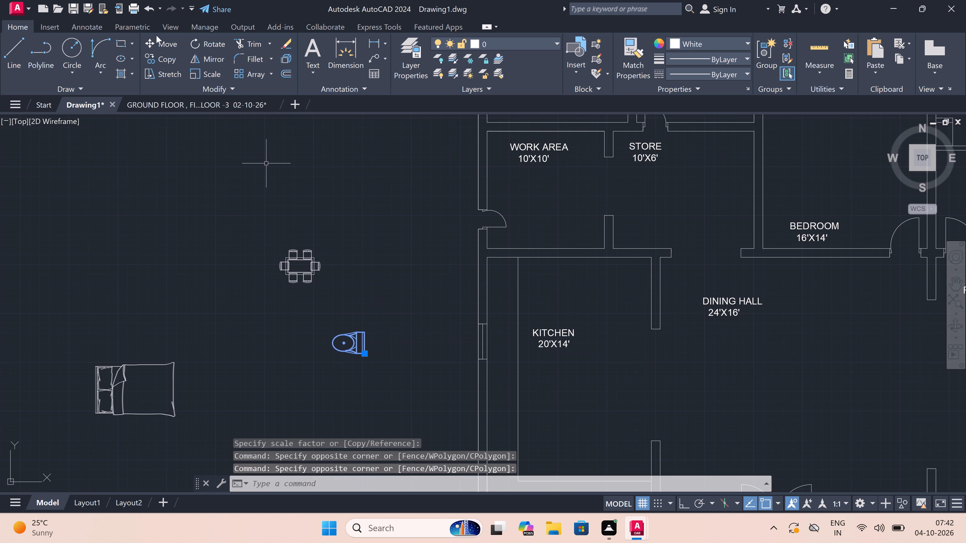
pyautogui.doubleClick(197, 47)
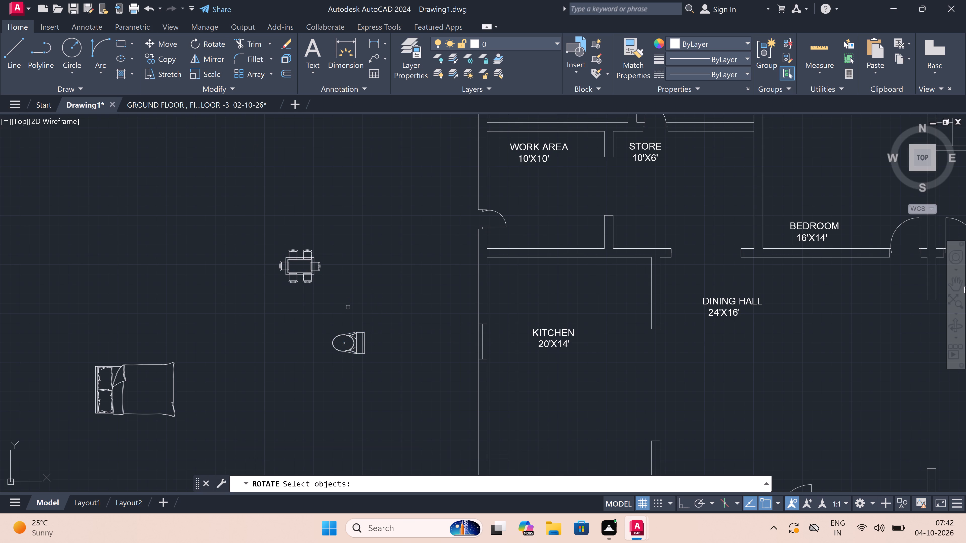
pyautogui.press('Escape')
pyautogui.press('Escape')
pyautogui.moveTo(361, 333); pyautogui.dragTo(361, 335)
pyautogui.click(361, 335)
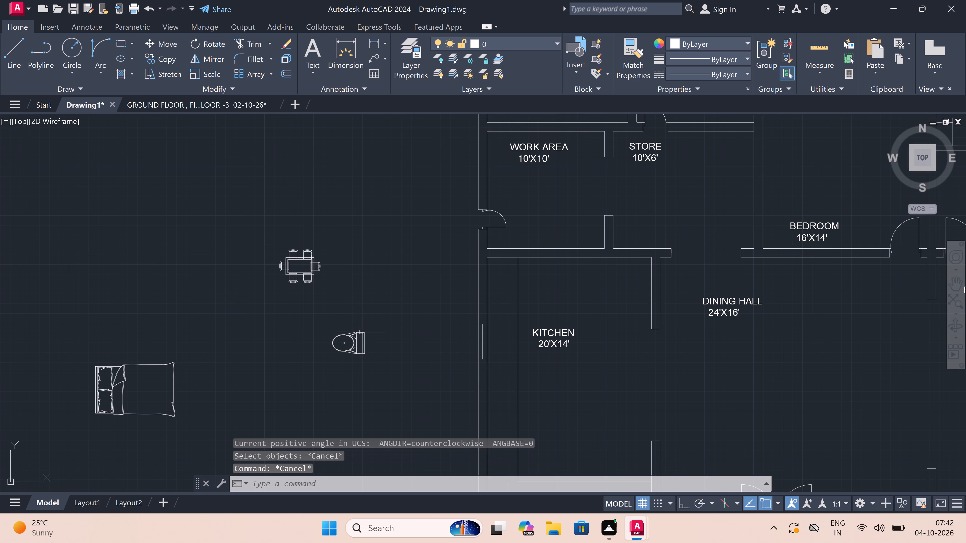
pyautogui.doubleClick(210, 41)
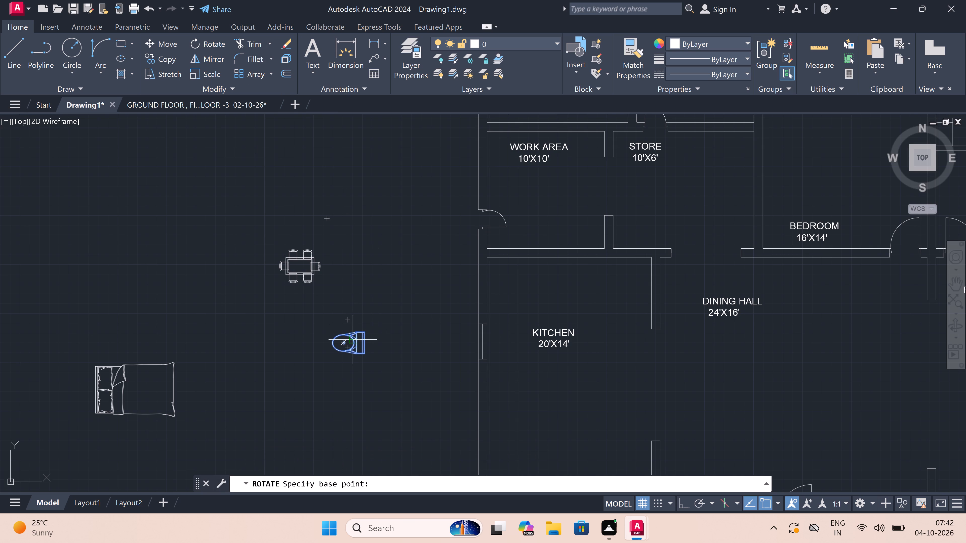
pyautogui.doubleClick(359, 339)
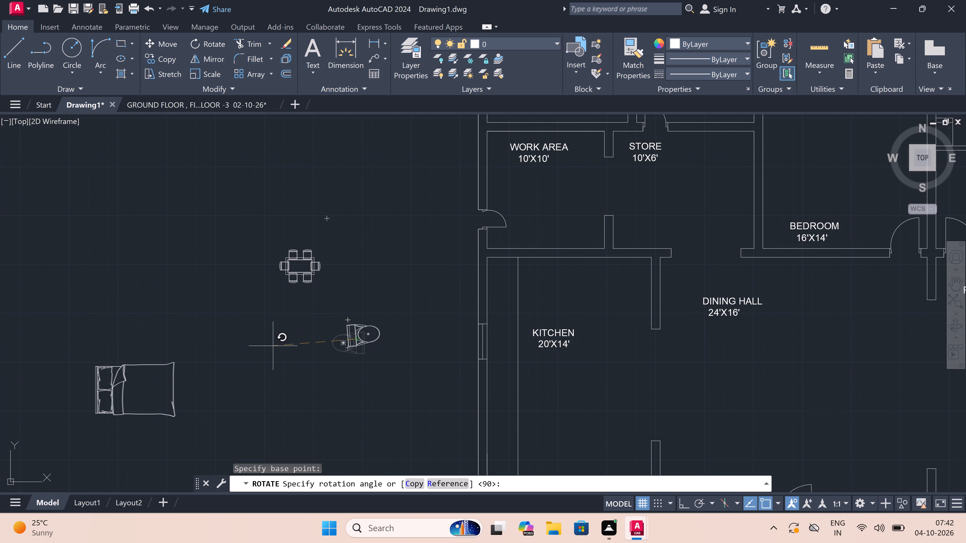
pyautogui.press('F8')
pyautogui.doubleClick(316, 334)
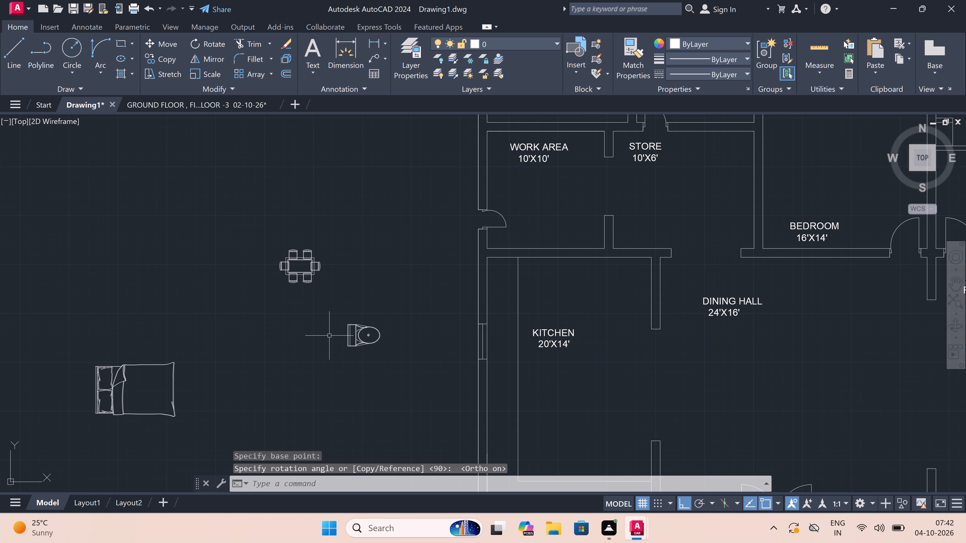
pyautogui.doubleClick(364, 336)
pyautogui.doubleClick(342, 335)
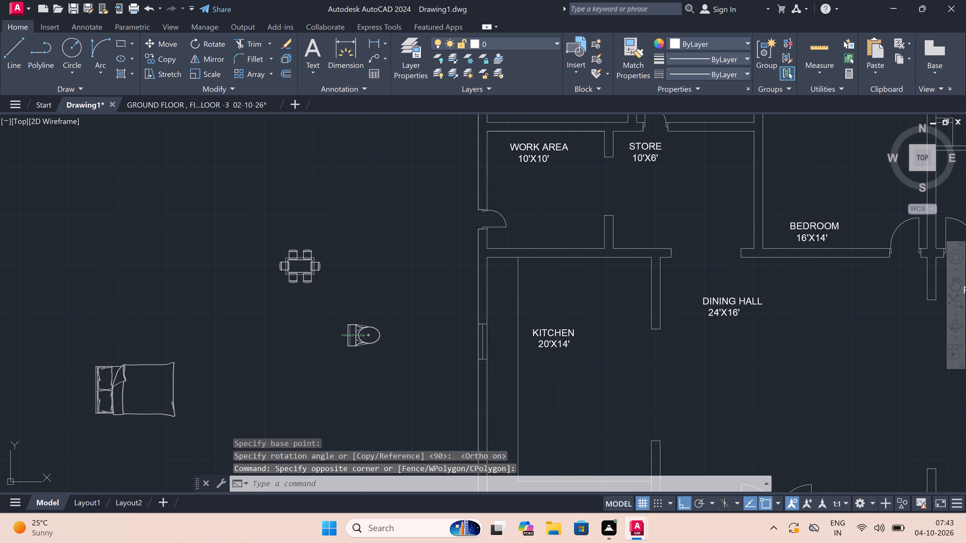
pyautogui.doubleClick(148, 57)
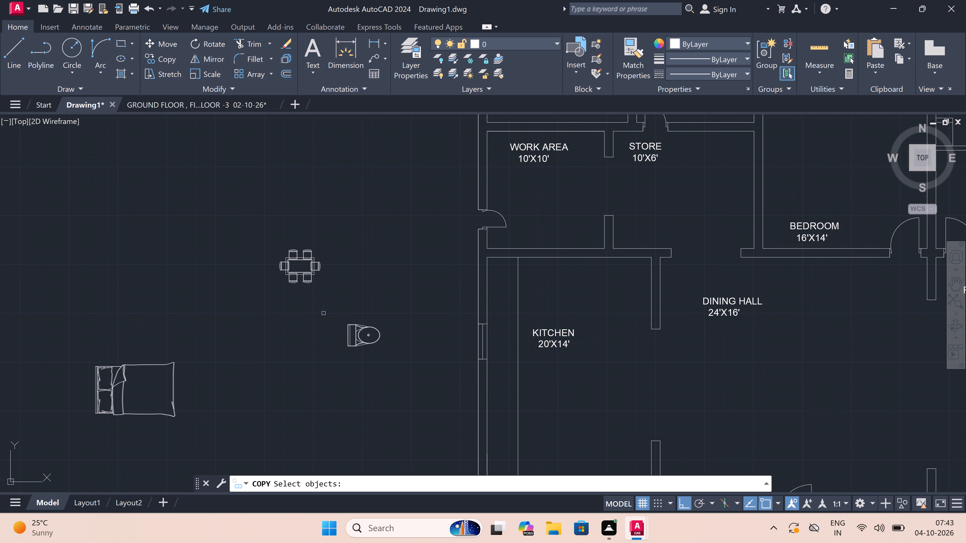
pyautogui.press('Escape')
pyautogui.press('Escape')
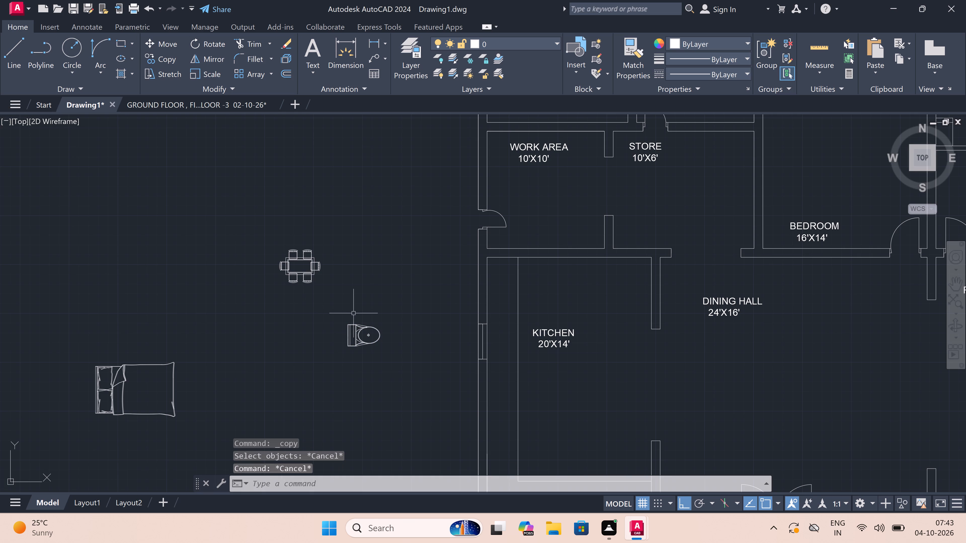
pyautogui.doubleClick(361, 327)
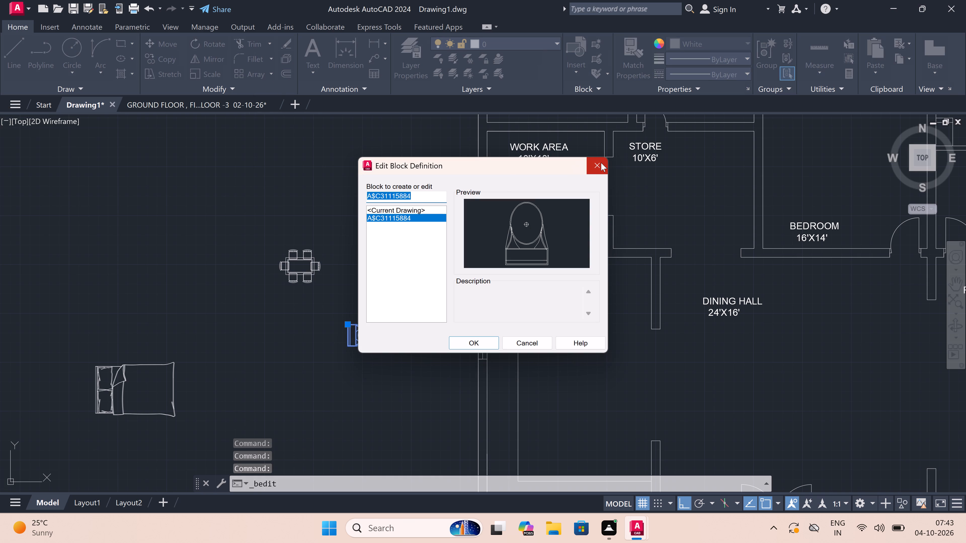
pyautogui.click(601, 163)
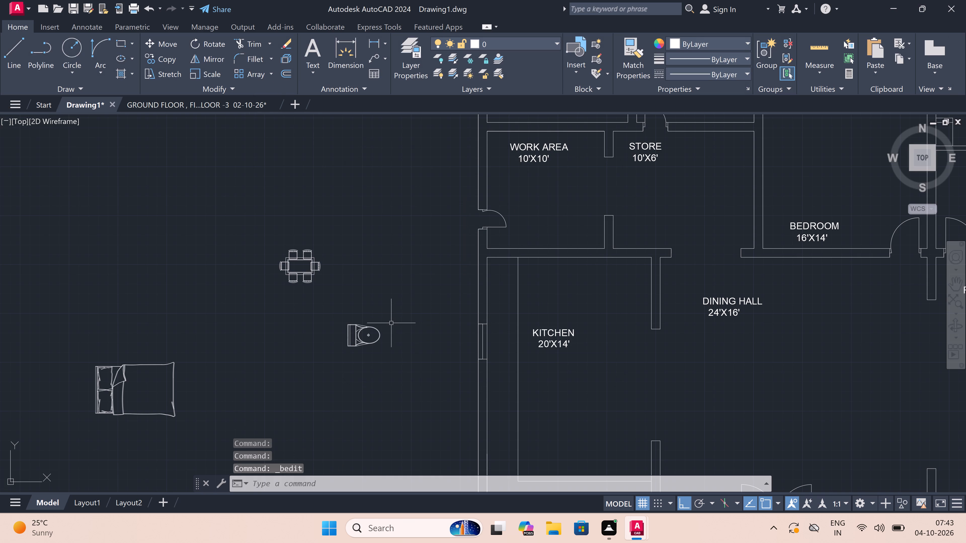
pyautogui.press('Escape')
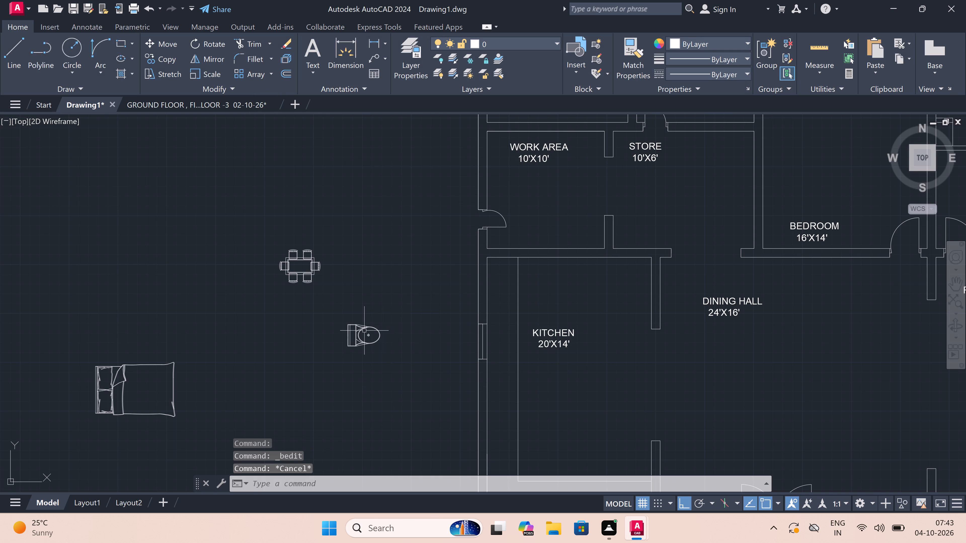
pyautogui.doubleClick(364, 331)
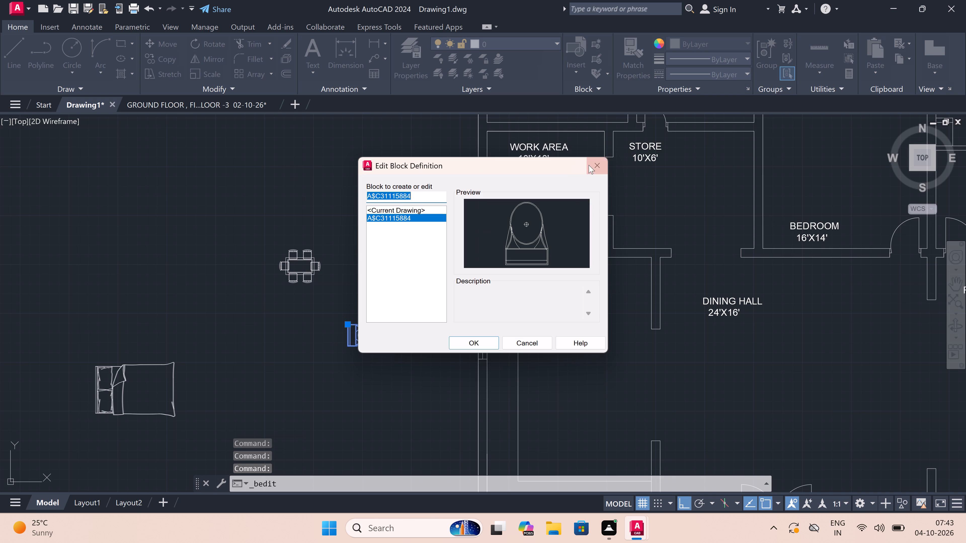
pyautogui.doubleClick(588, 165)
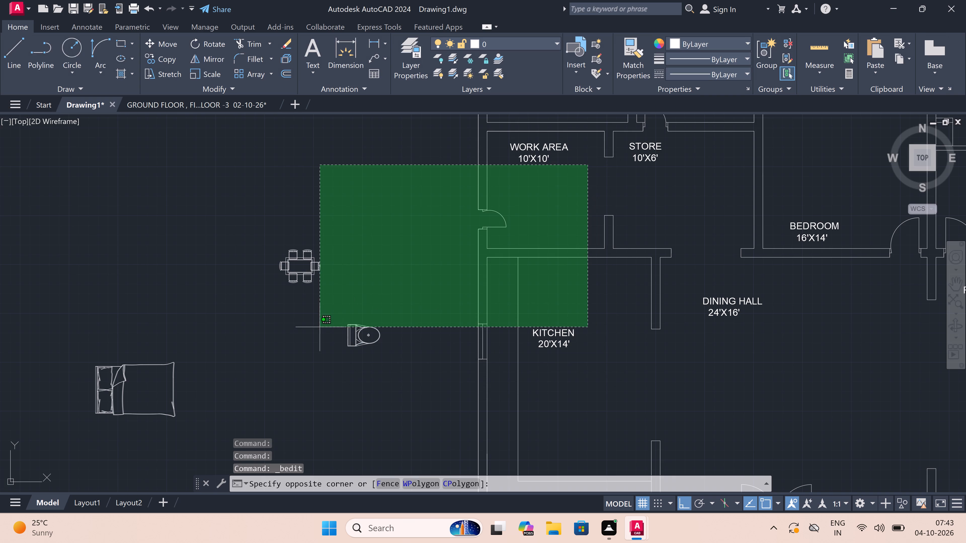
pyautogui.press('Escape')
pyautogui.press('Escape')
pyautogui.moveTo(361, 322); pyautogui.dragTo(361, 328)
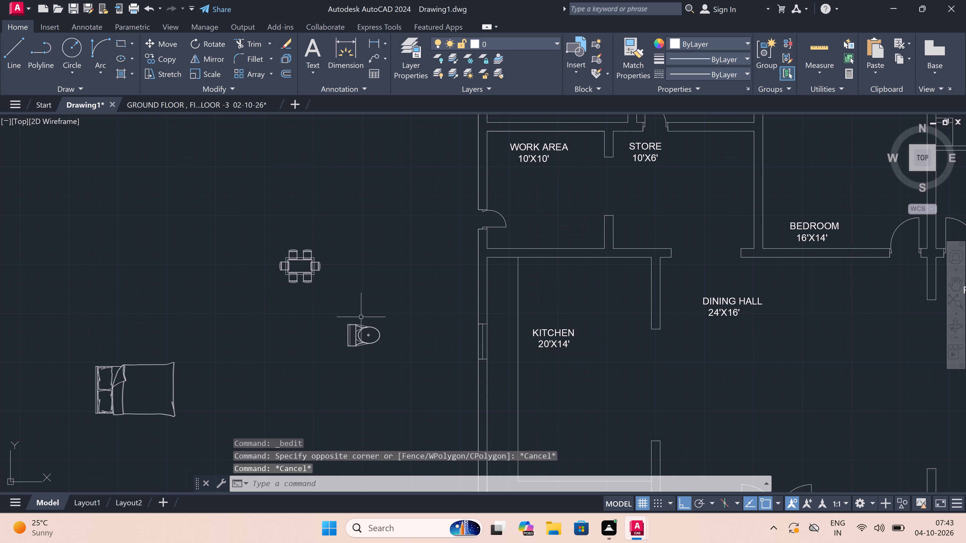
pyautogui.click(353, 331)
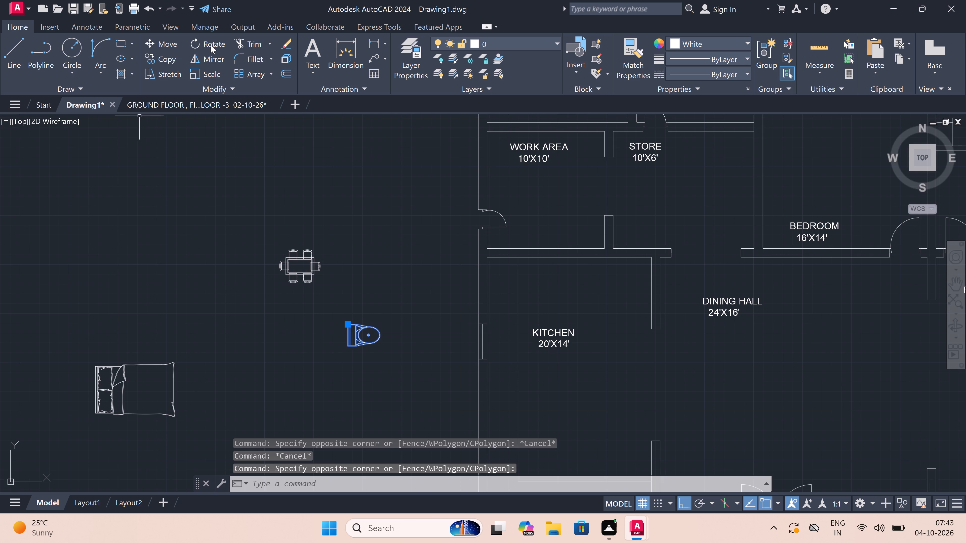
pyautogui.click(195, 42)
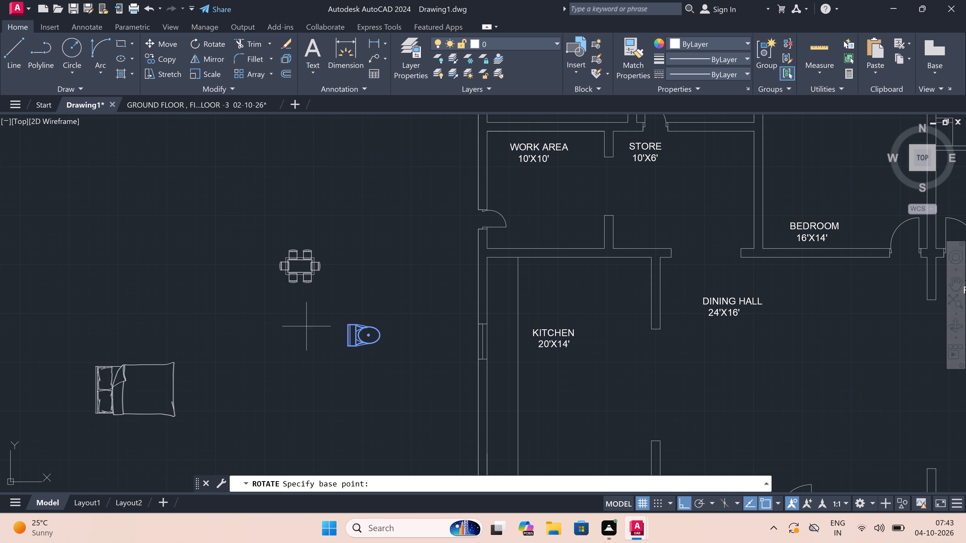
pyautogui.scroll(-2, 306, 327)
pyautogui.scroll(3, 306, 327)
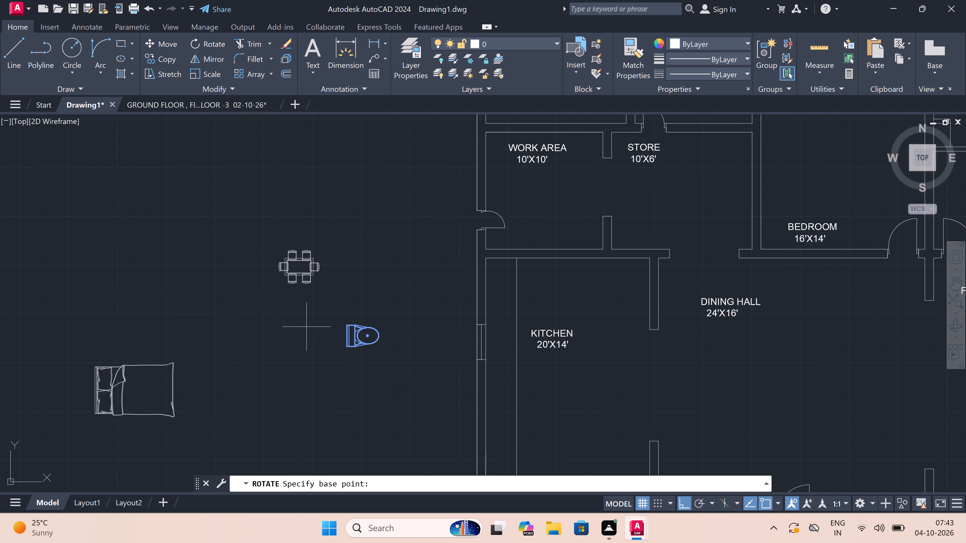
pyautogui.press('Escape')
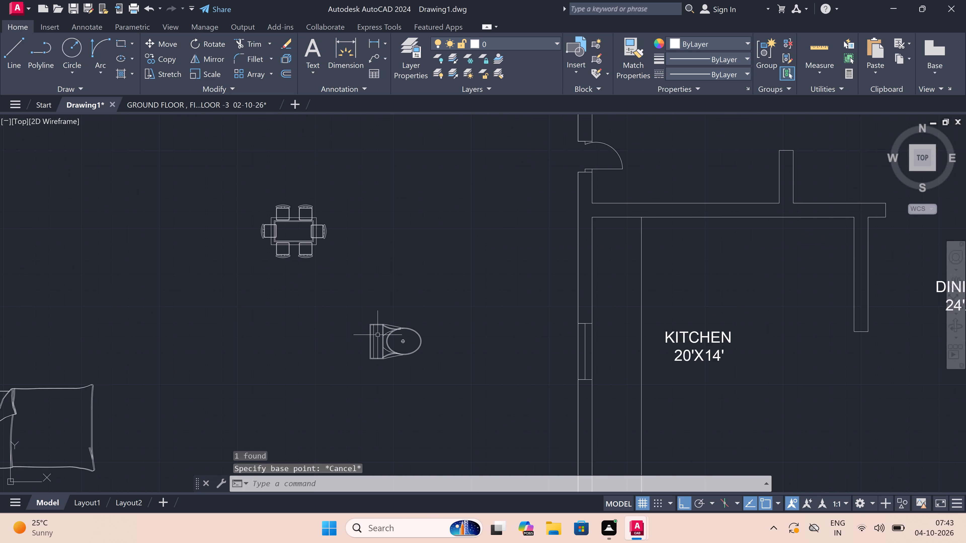
# Copy the WC by the middle of its tank's back edge into the northern BATH 8'X6', against the west wall, with Ortho off.
pyautogui.doubleClick(378, 335)
pyautogui.doubleClick(315, 347)
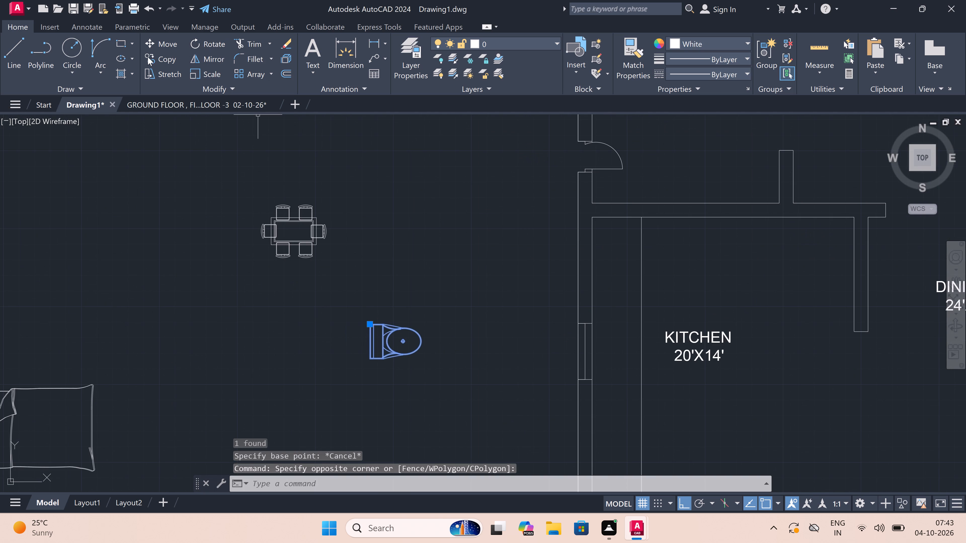
pyautogui.click(153, 58)
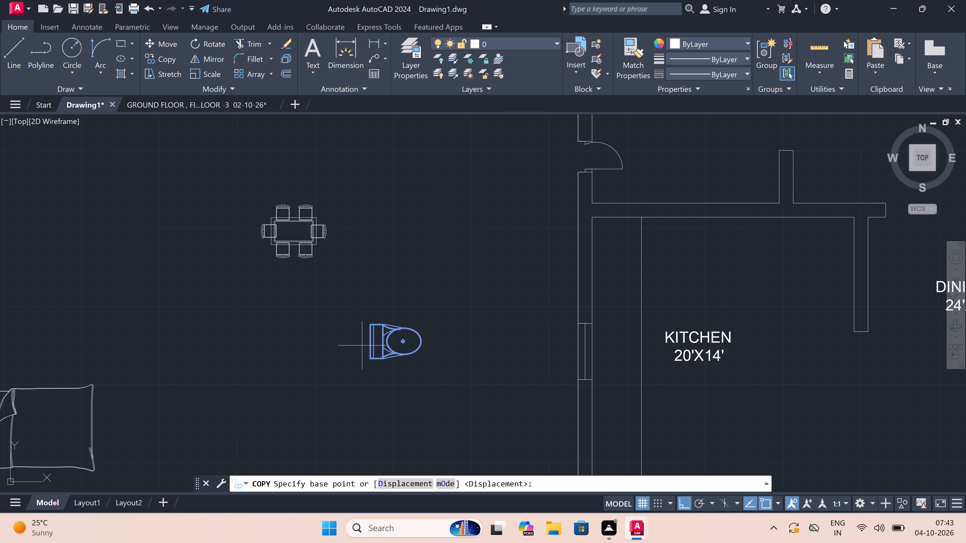
pyautogui.click(367, 342)
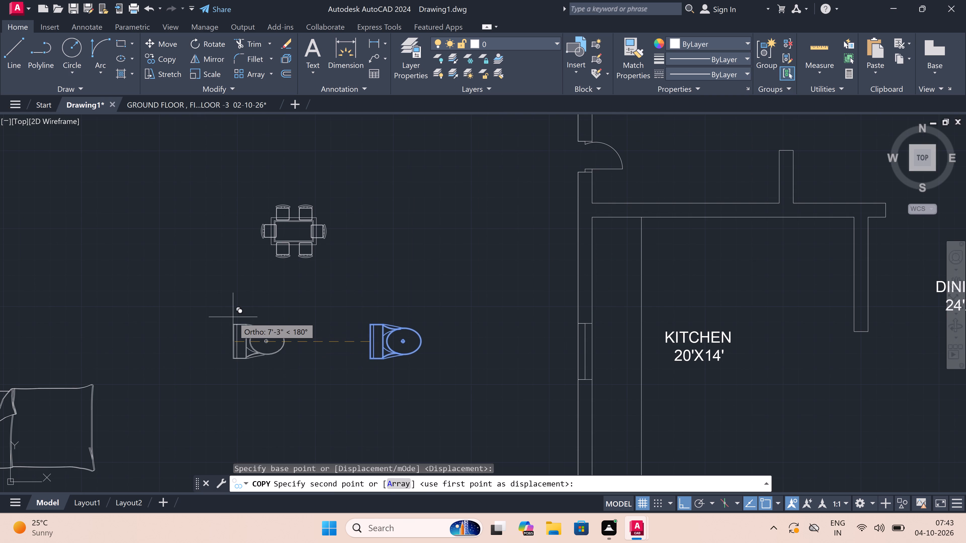
pyautogui.press('F8')
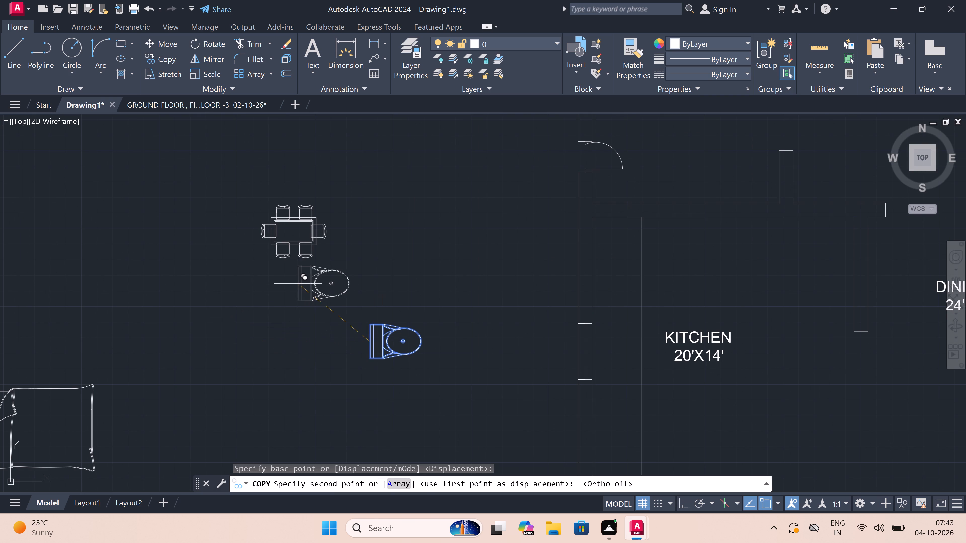
pyautogui.scroll(-4, 237, 304)
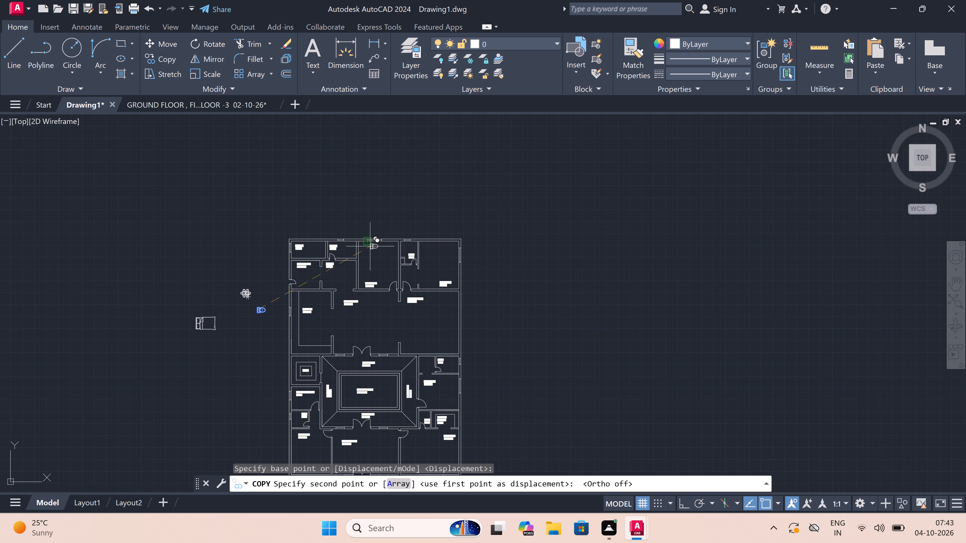
pyautogui.scroll(5, 394, 248)
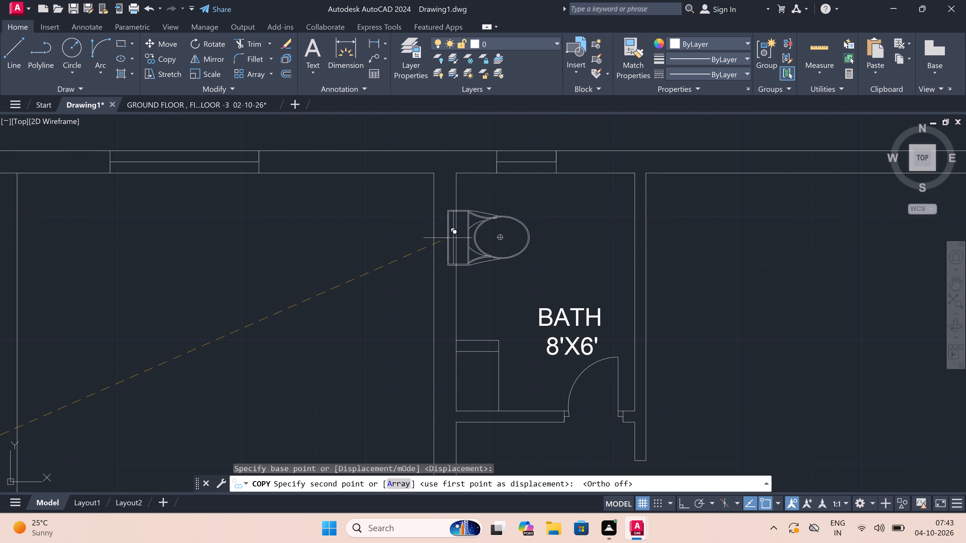
pyautogui.click(459, 238)
# Place a second WC copy against the west wall of the BATH 8'X6' south of the READING ROOM and end the copying.
pyautogui.scroll(-6, 410, 225)
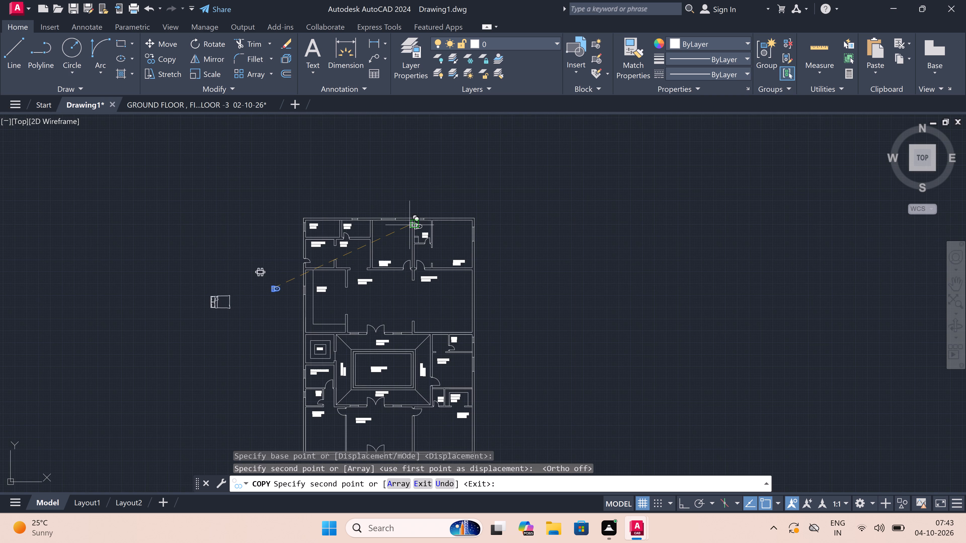
pyautogui.scroll(-1, 410, 225)
pyautogui.scroll(3, 350, 340)
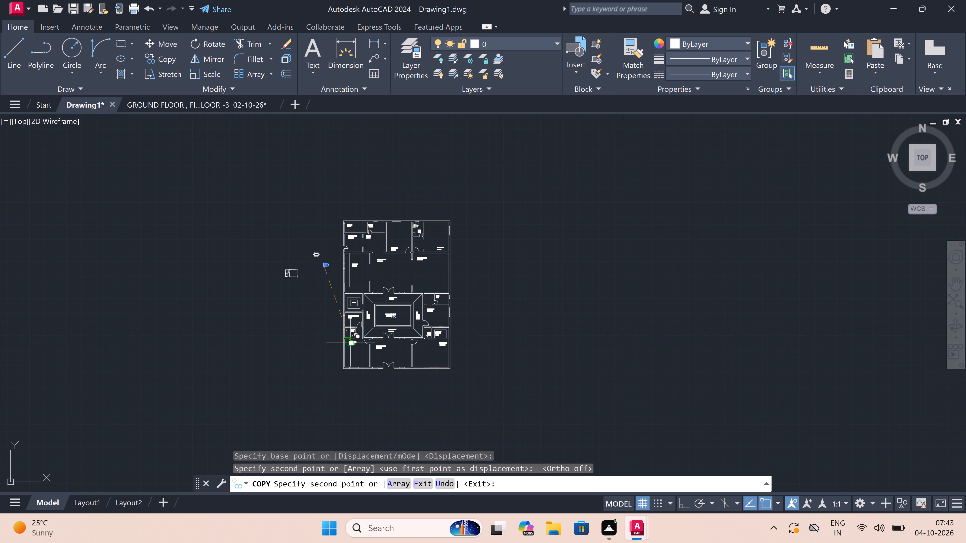
pyautogui.scroll(2, 350, 340)
pyautogui.scroll(3, 273, 240)
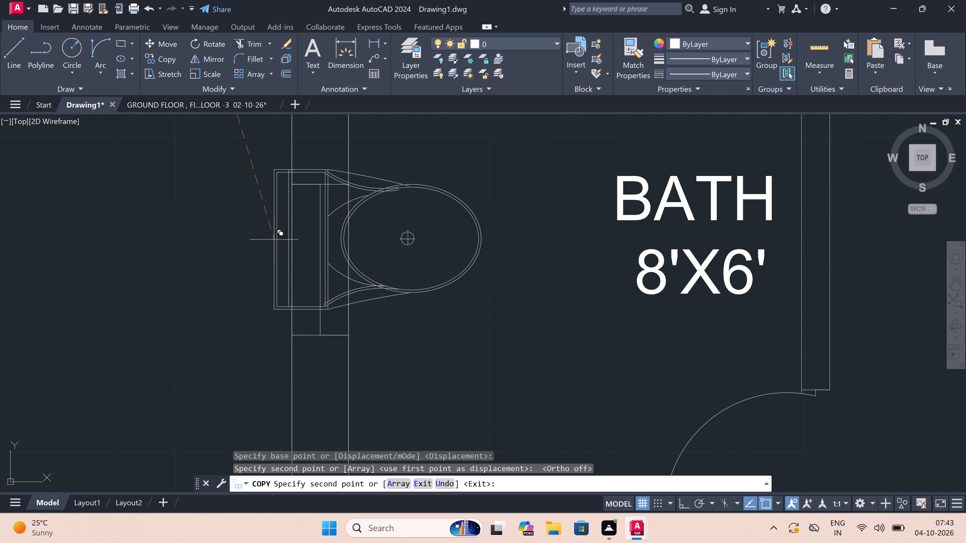
pyautogui.click(350, 227)
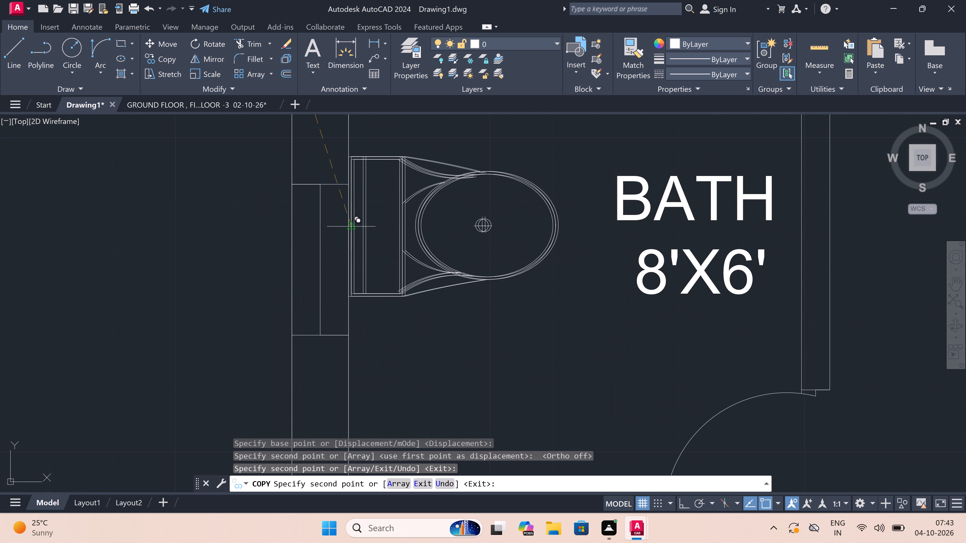
pyautogui.scroll(-5, 333, 231)
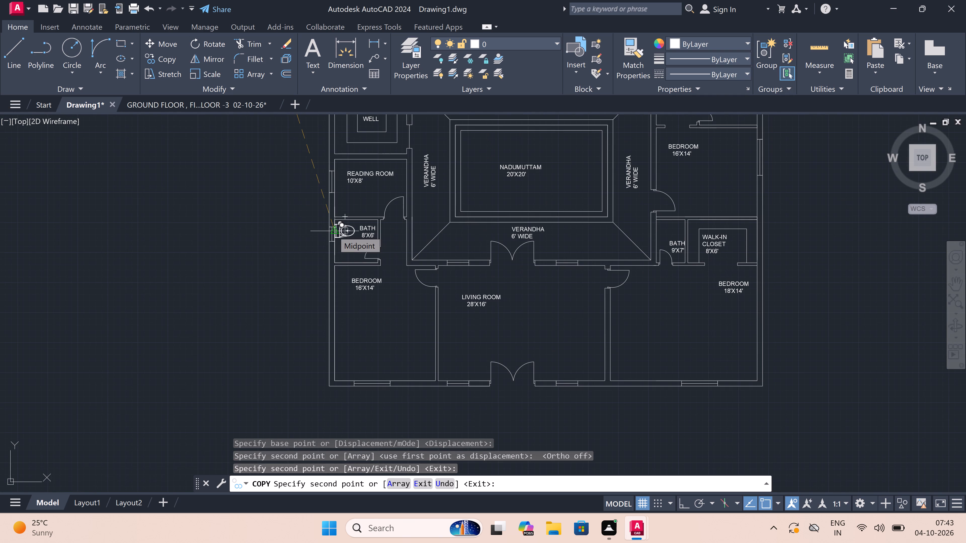
pyautogui.scroll(-3, 335, 314)
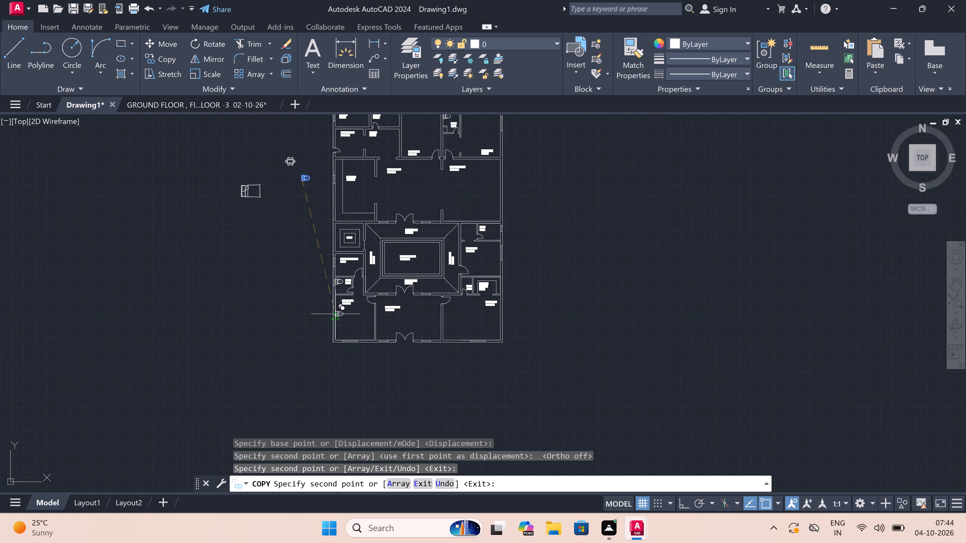
pyautogui.scroll(4, 313, 234)
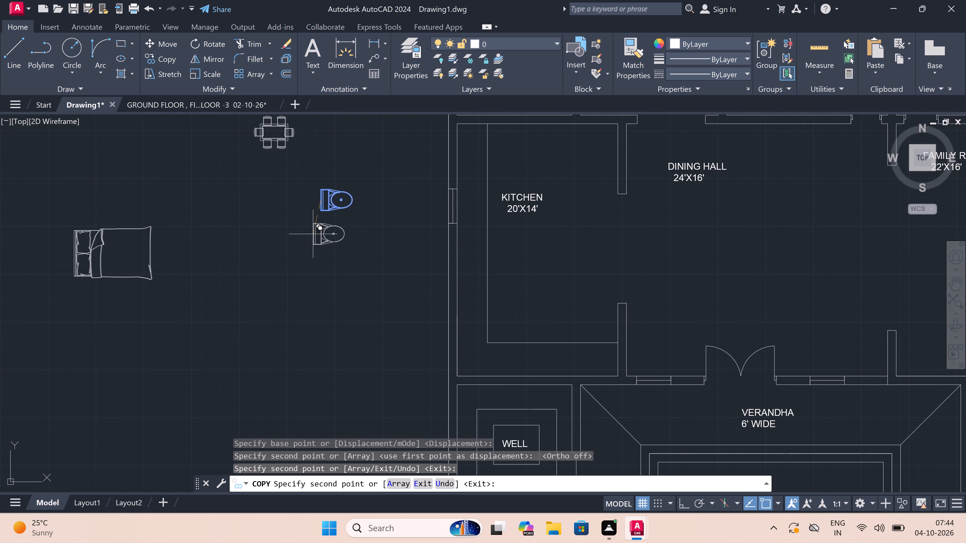
pyautogui.press('Escape')
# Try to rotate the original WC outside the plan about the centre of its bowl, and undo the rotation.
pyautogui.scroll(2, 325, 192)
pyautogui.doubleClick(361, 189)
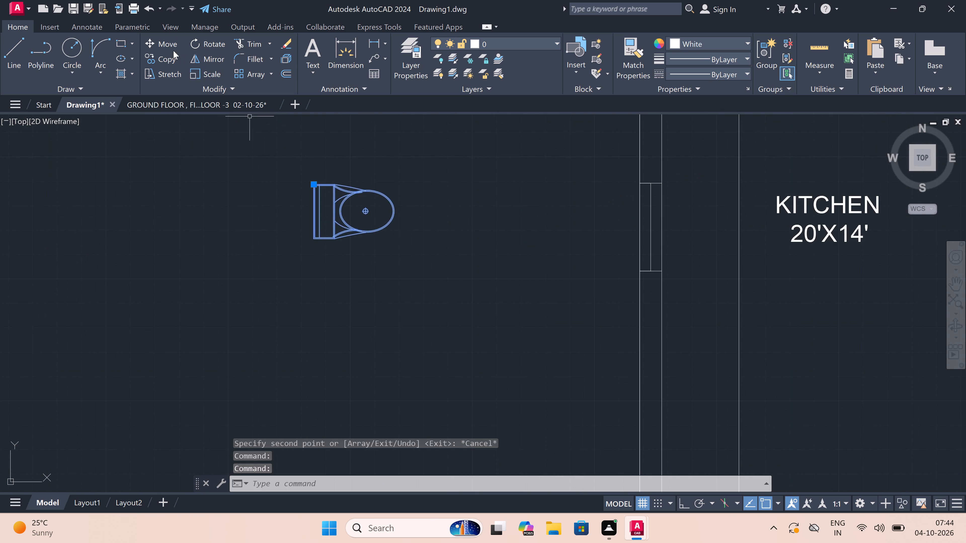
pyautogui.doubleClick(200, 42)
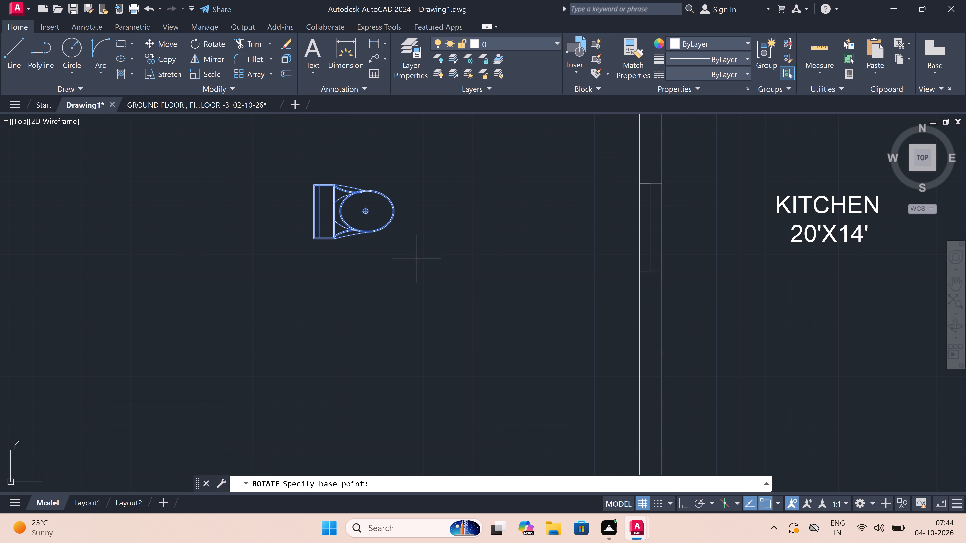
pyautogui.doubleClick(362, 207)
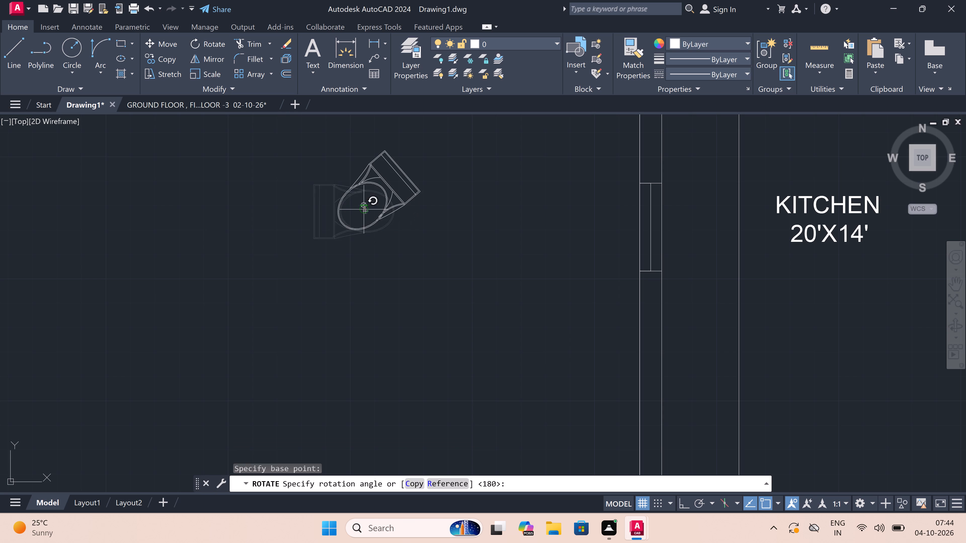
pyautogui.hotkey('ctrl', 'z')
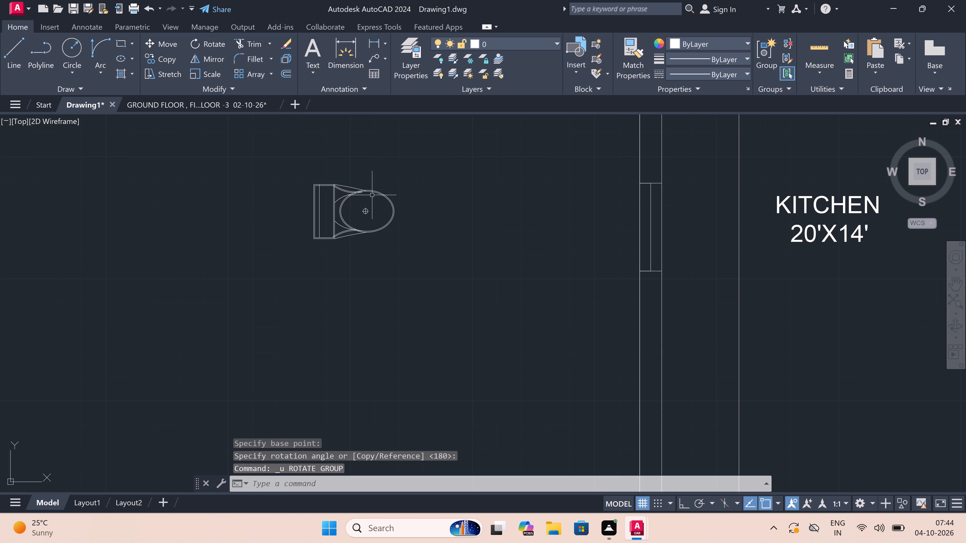
# Rotate the original WC 180 degrees about a point on its tank with Ortho on, so the tank faces east.
pyautogui.tripleClick(371, 192)
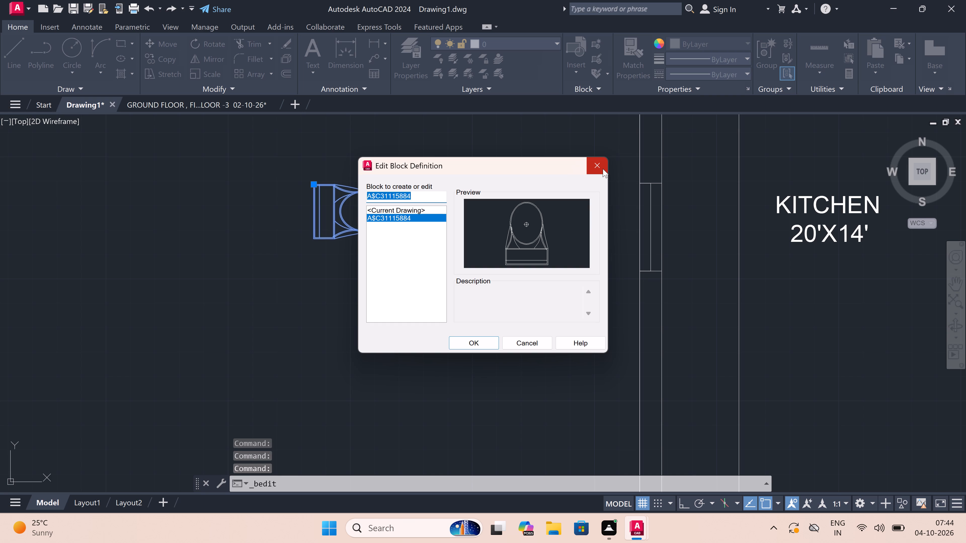
pyautogui.tripleClick(603, 169)
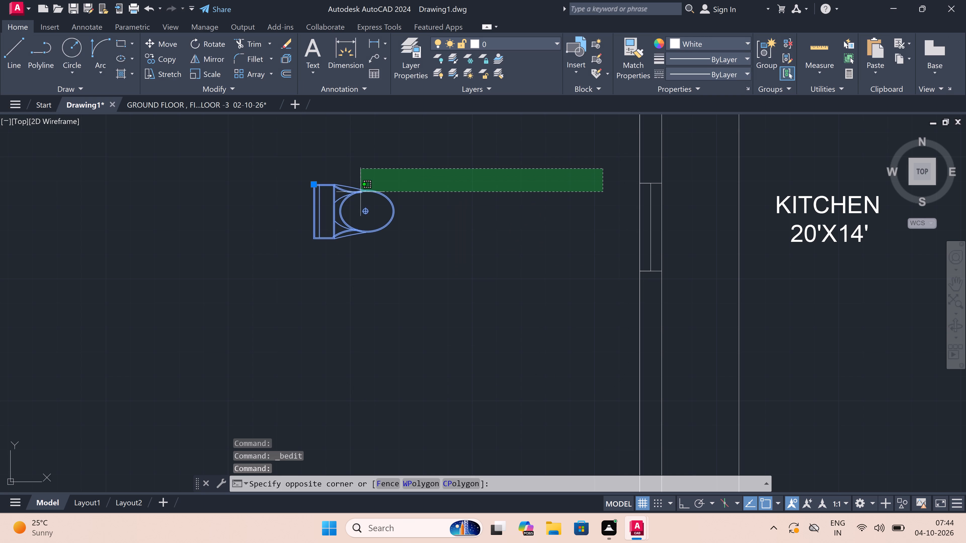
pyautogui.press('Escape')
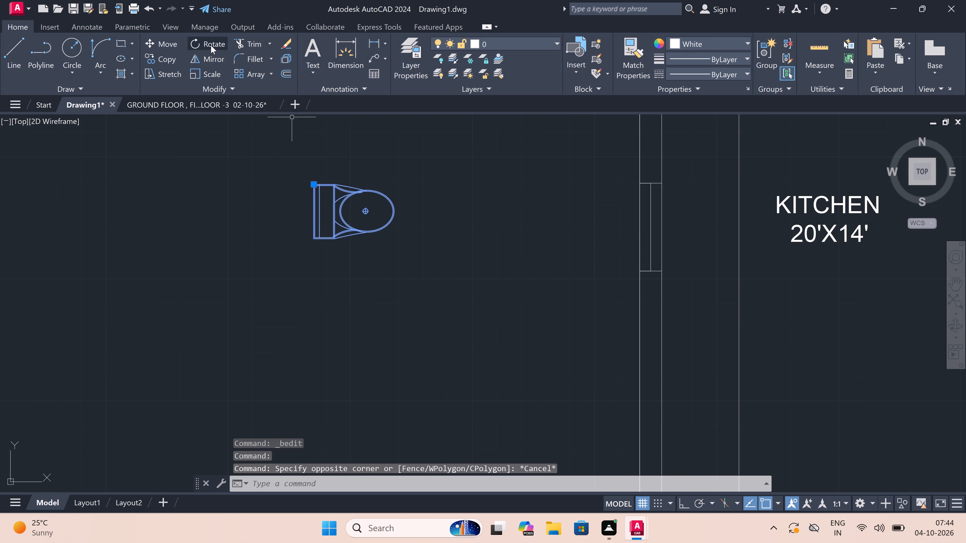
pyautogui.tripleClick(211, 43)
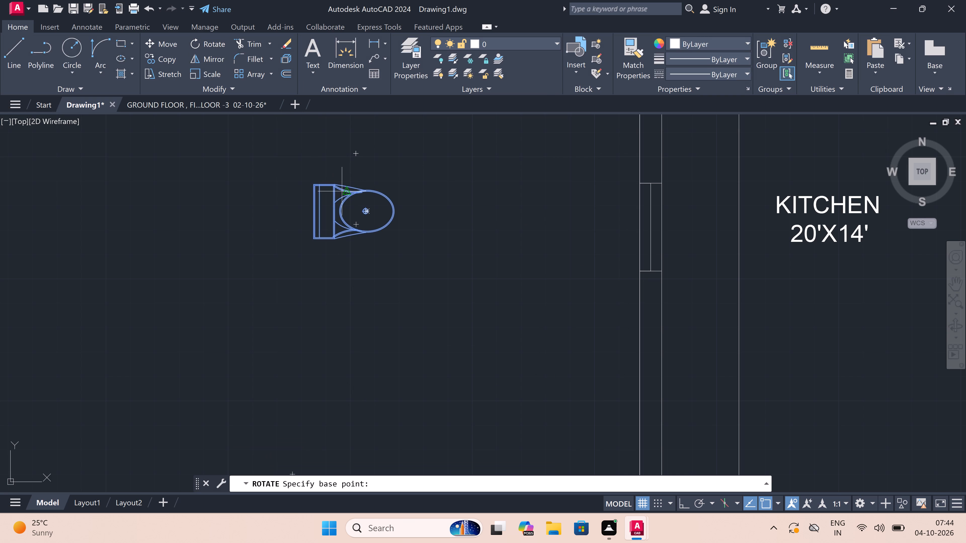
pyautogui.doubleClick(320, 214)
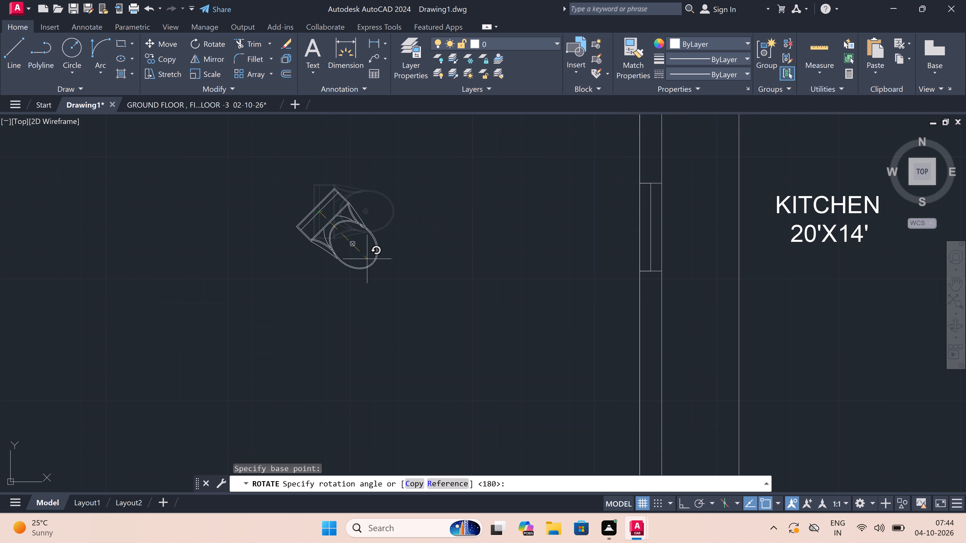
pyautogui.press('F8')
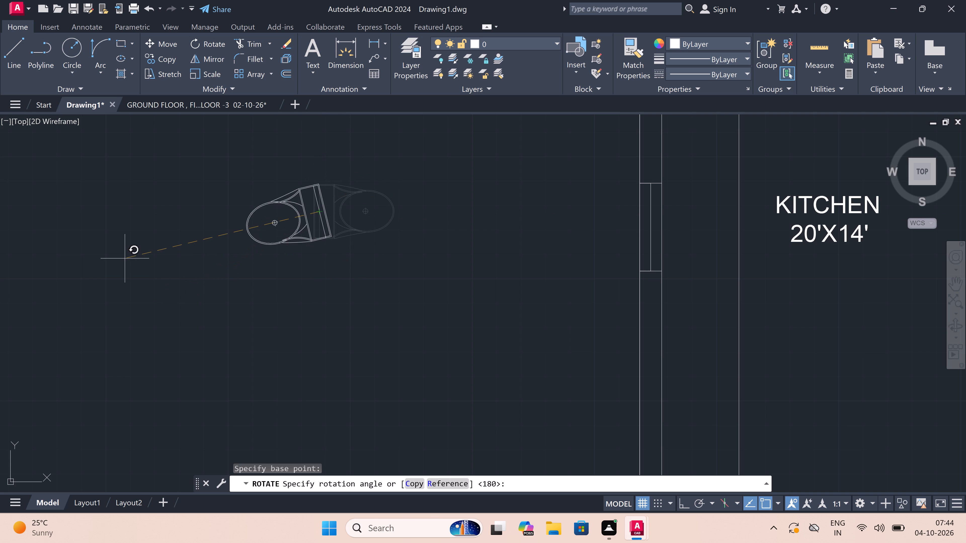
pyautogui.doubleClick(134, 215)
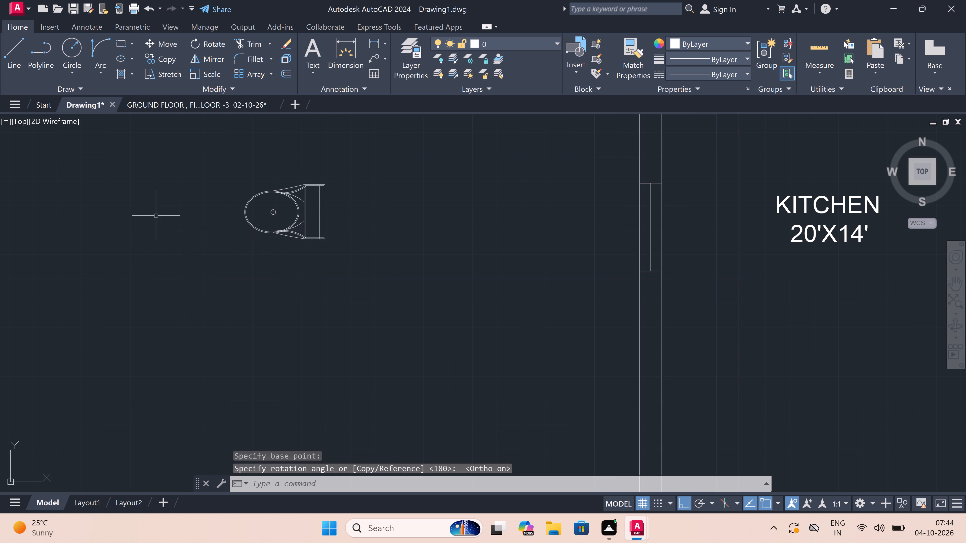
# Copy the WC by the middle of its tank's back edge into the BATH 8'X6' north of the eastern BEDROOM 16'X14', against the east wall, with Ortho off.
pyautogui.doubleClick(287, 198)
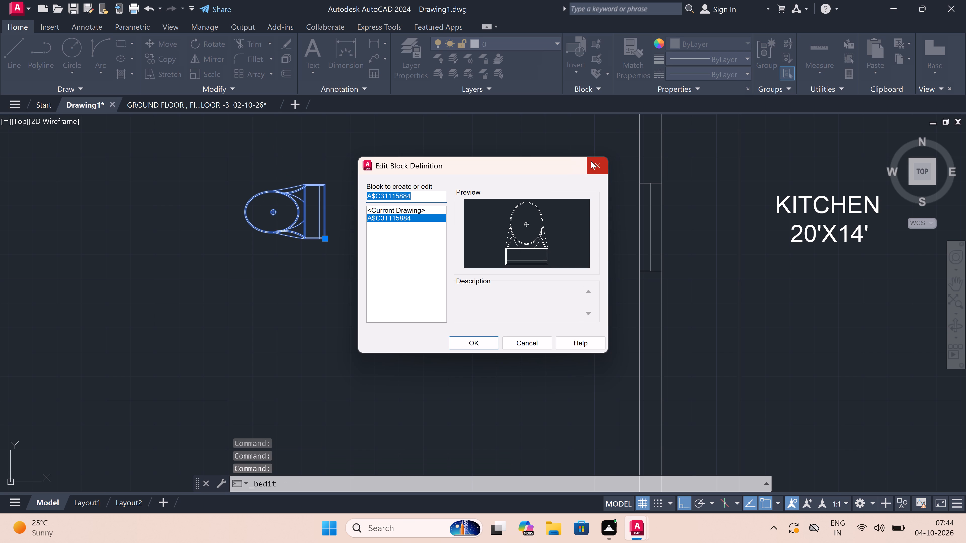
pyautogui.click(595, 162)
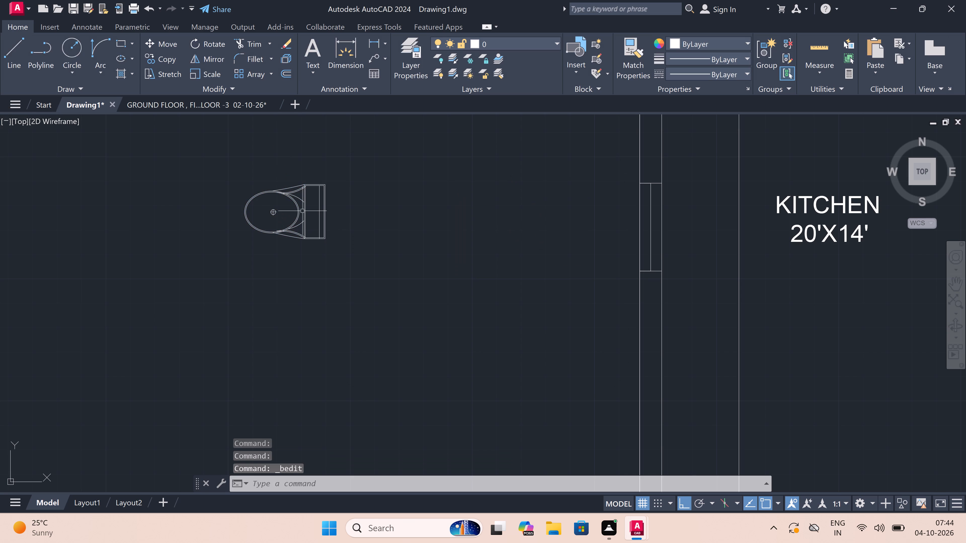
pyautogui.click(302, 210)
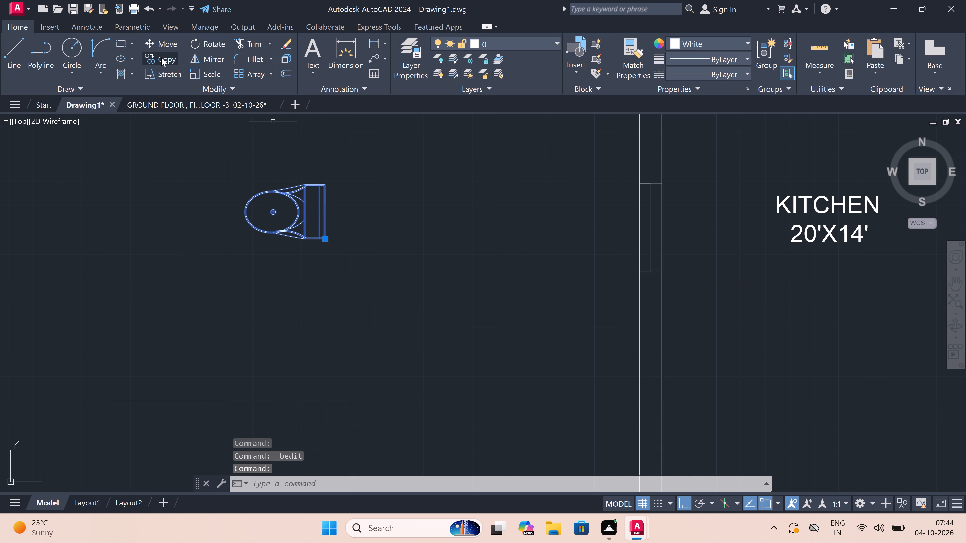
pyautogui.click(161, 59)
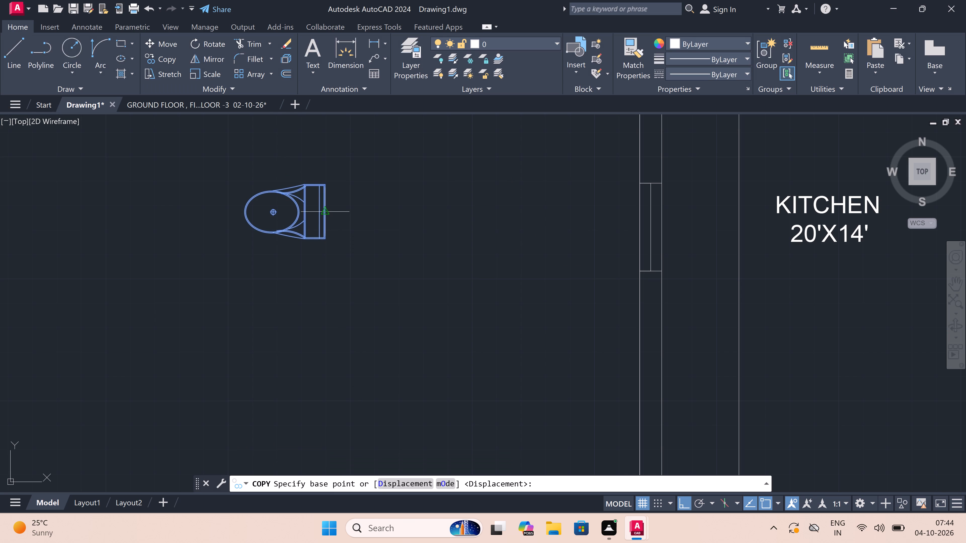
pyautogui.tripleClick(327, 213)
pyautogui.press('F8')
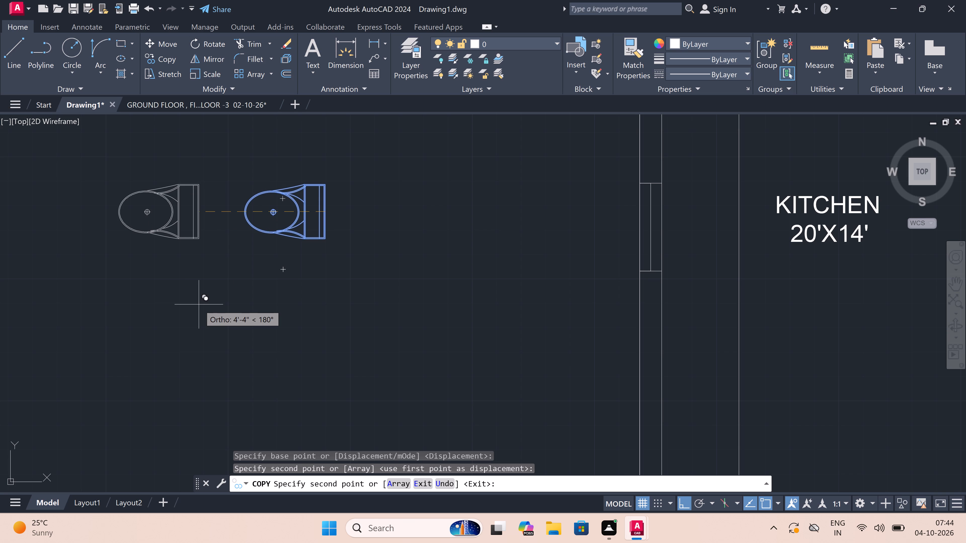
pyautogui.scroll(-4, 200, 304)
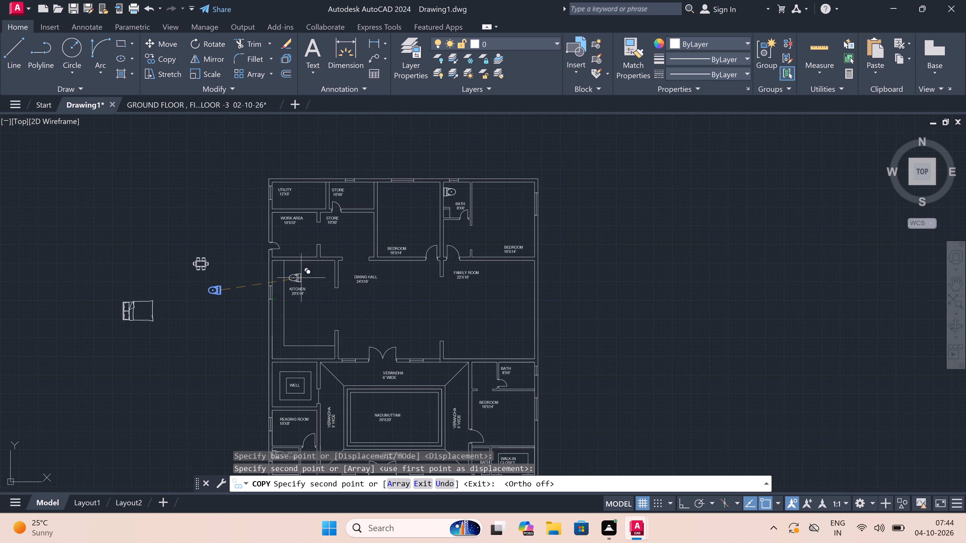
pyautogui.scroll(-2, 314, 271)
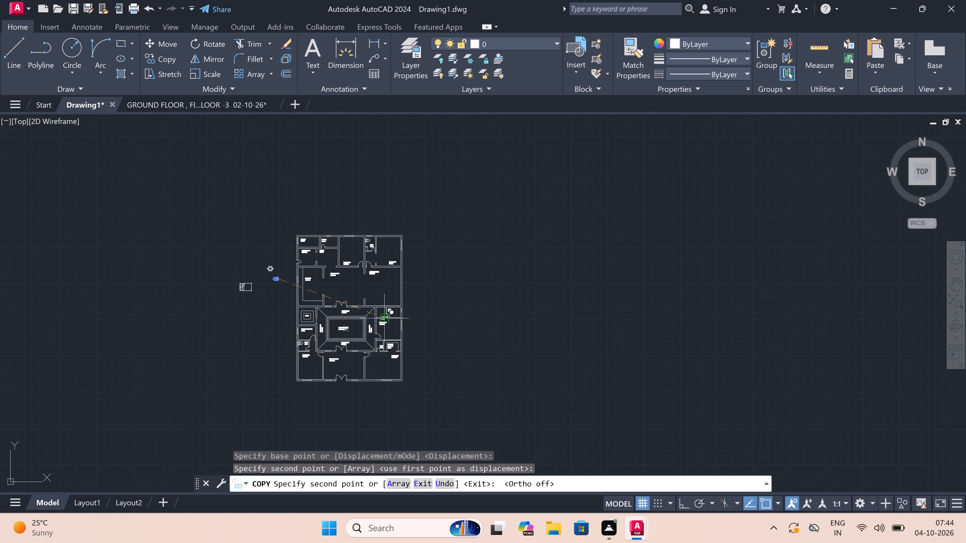
pyautogui.scroll(4, 387, 322)
pyautogui.scroll(2, 489, 244)
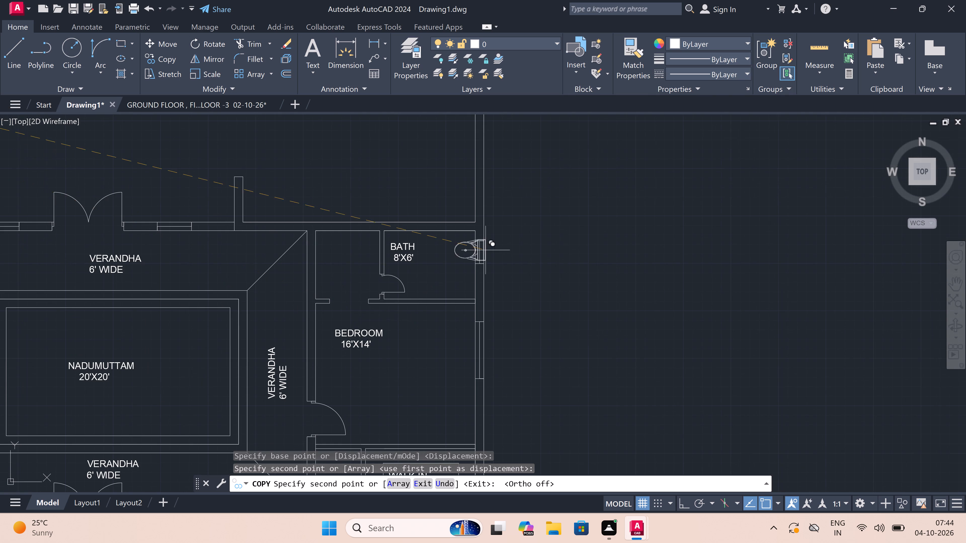
pyautogui.scroll(1, 489, 244)
pyautogui.scroll(2, 456, 287)
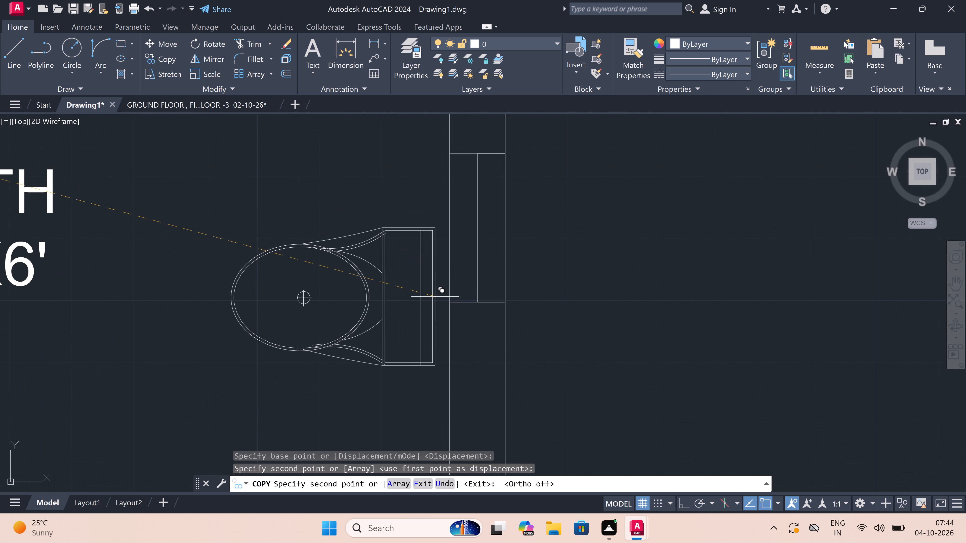
pyautogui.scroll(3, 437, 304)
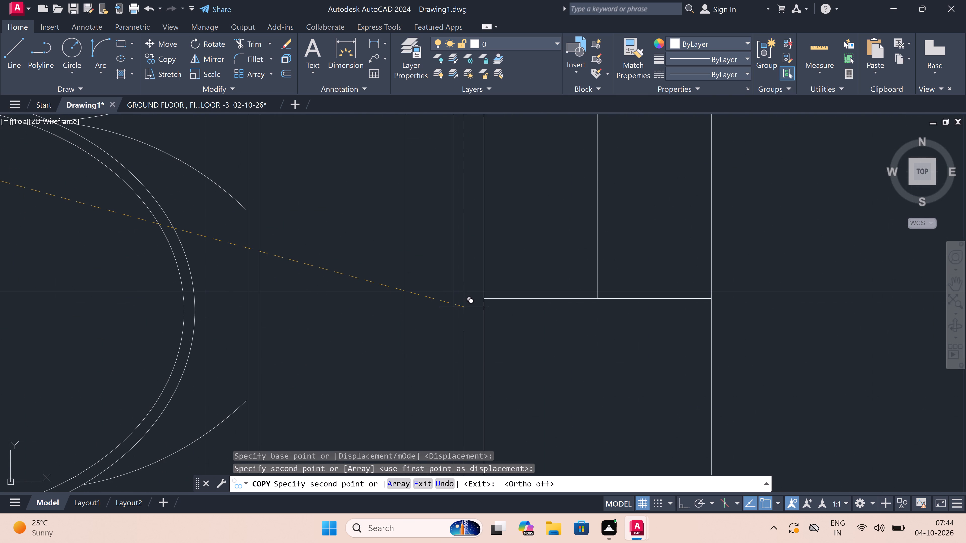
pyautogui.doubleClick(466, 307)
pyautogui.scroll(-8, 396, 241)
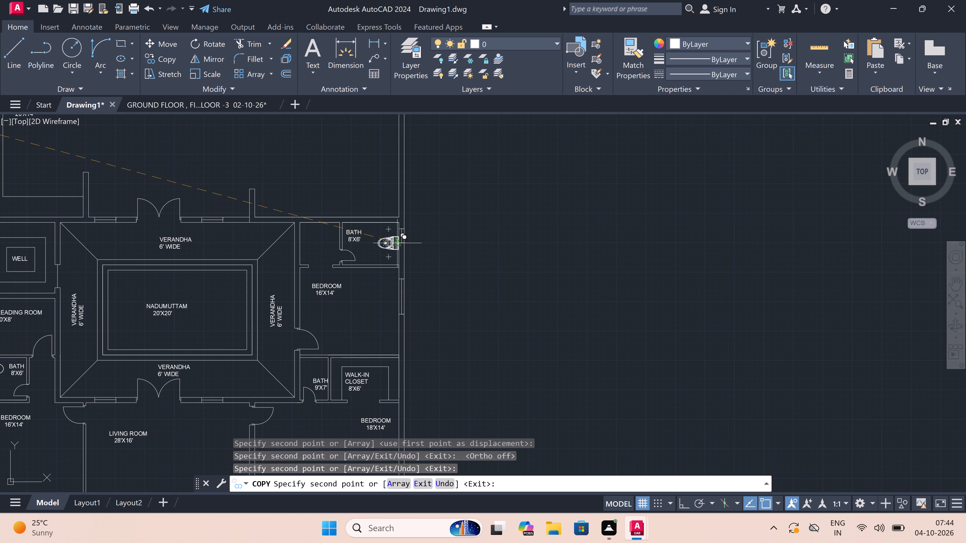
pyautogui.scroll(-2, 396, 241)
pyautogui.scroll(4, 360, 305)
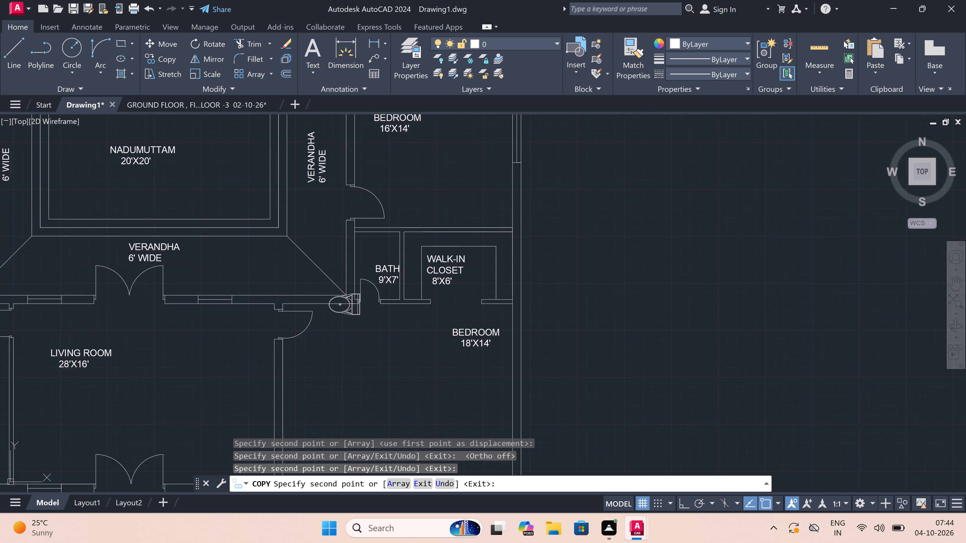
pyautogui.press('Escape')
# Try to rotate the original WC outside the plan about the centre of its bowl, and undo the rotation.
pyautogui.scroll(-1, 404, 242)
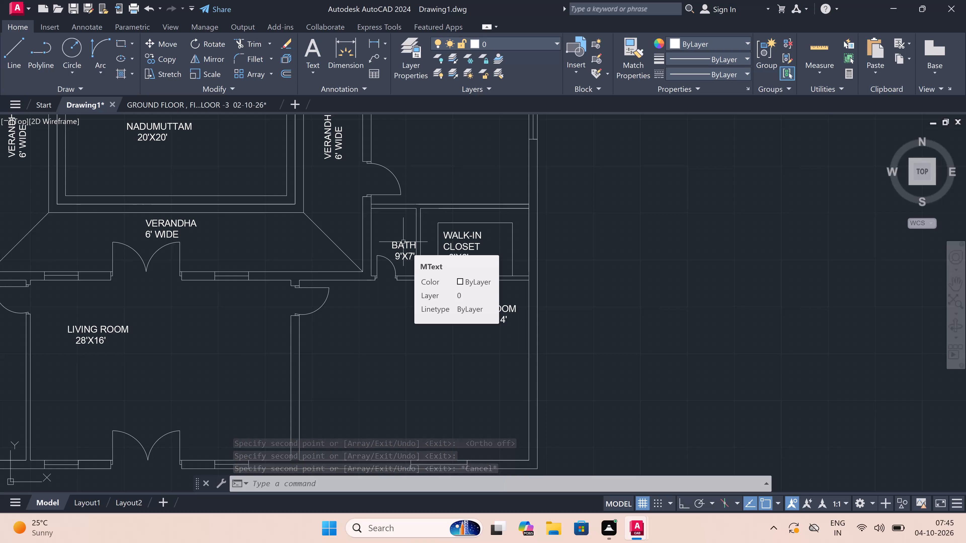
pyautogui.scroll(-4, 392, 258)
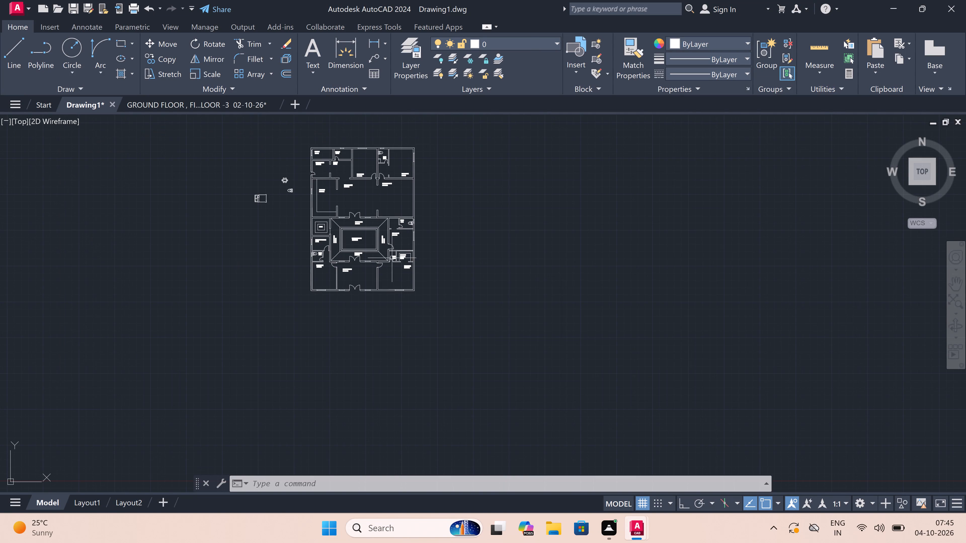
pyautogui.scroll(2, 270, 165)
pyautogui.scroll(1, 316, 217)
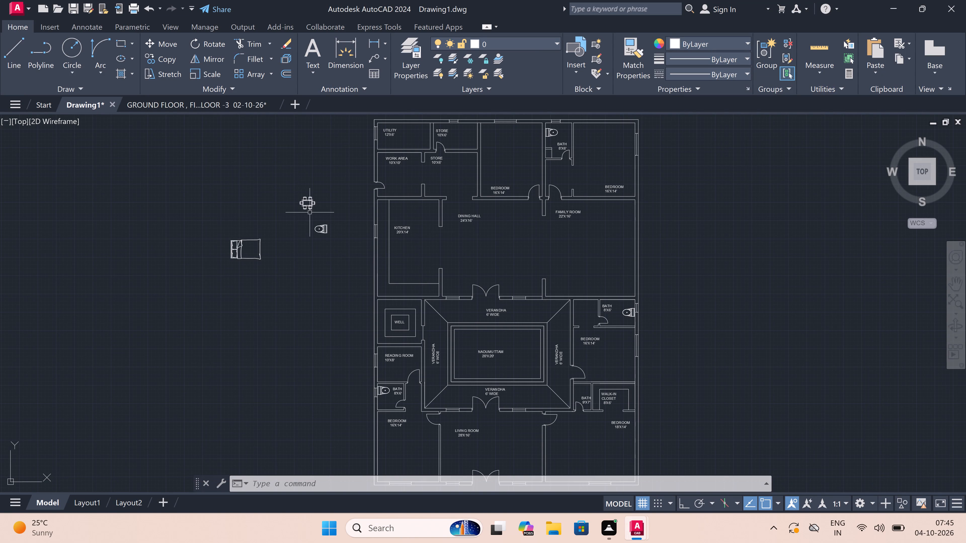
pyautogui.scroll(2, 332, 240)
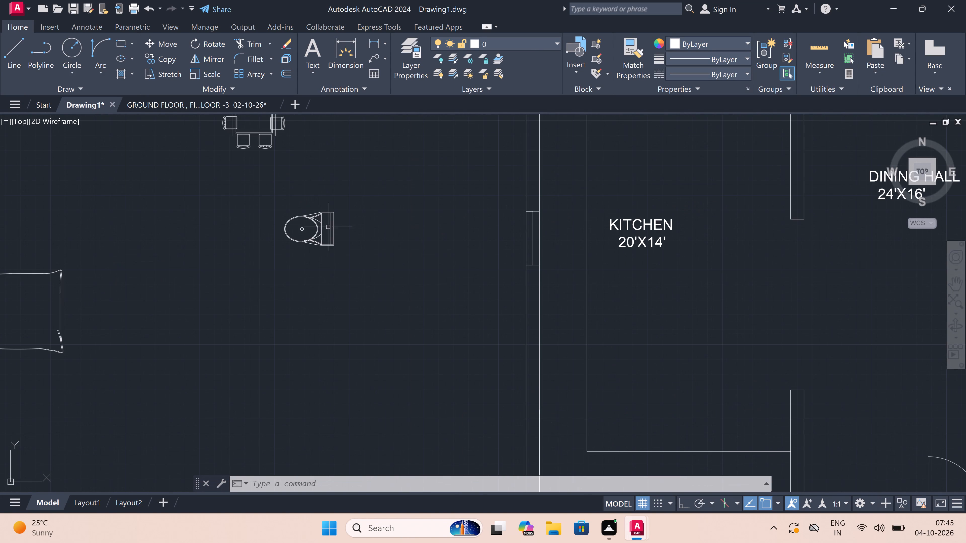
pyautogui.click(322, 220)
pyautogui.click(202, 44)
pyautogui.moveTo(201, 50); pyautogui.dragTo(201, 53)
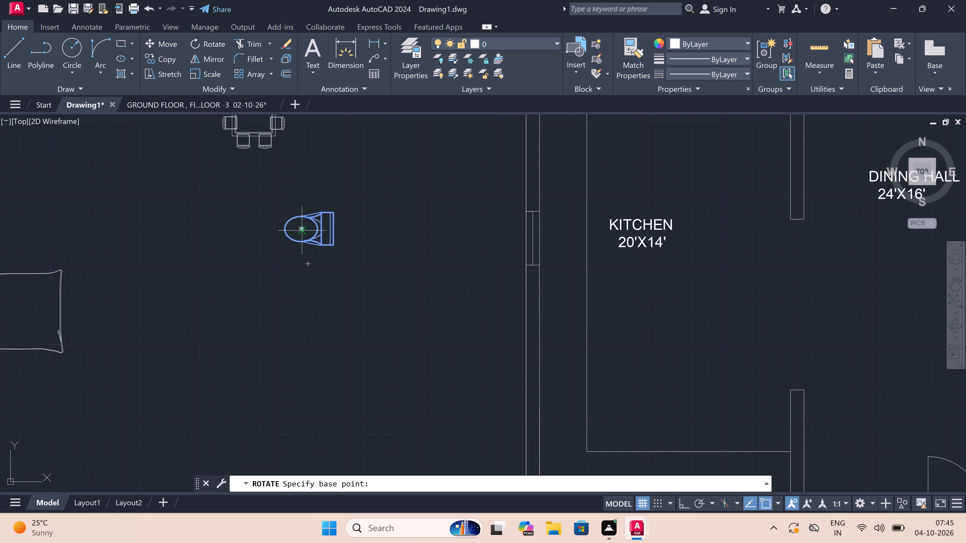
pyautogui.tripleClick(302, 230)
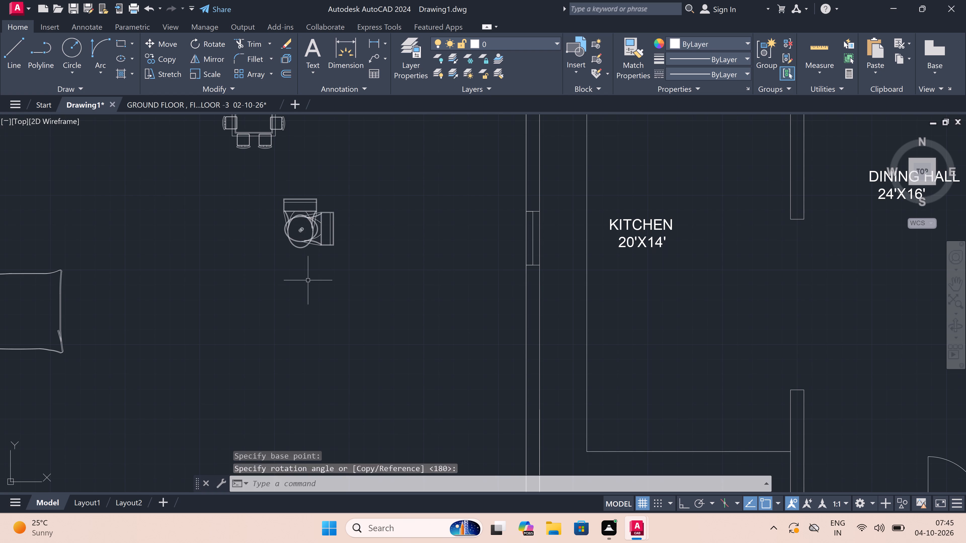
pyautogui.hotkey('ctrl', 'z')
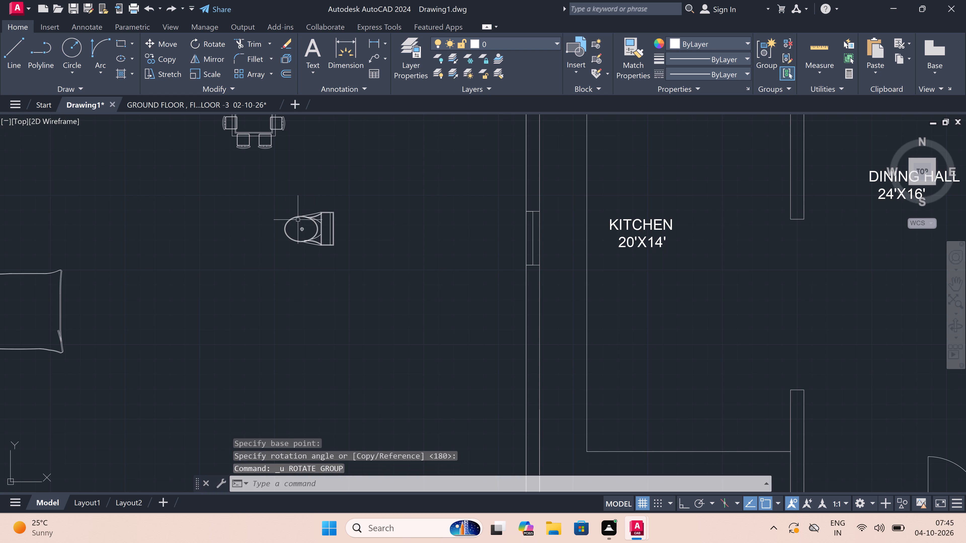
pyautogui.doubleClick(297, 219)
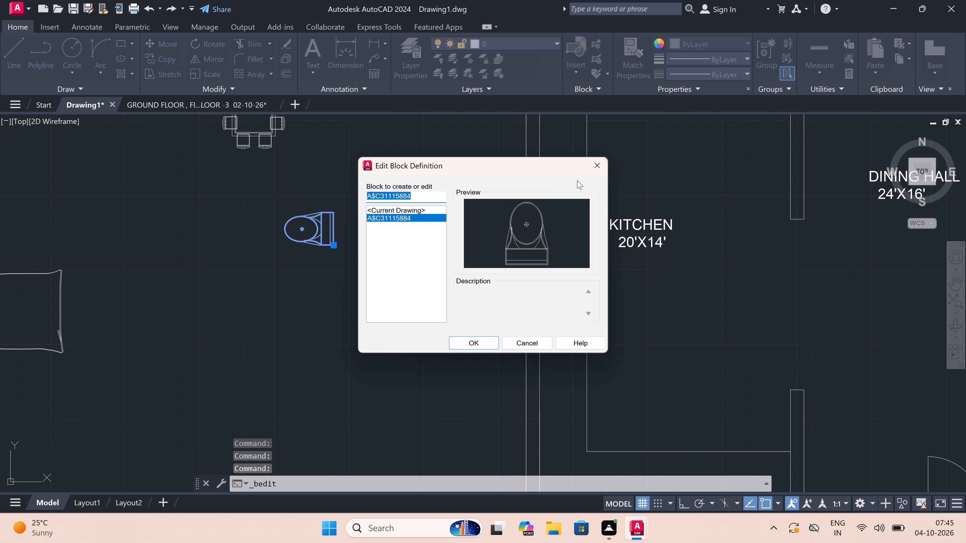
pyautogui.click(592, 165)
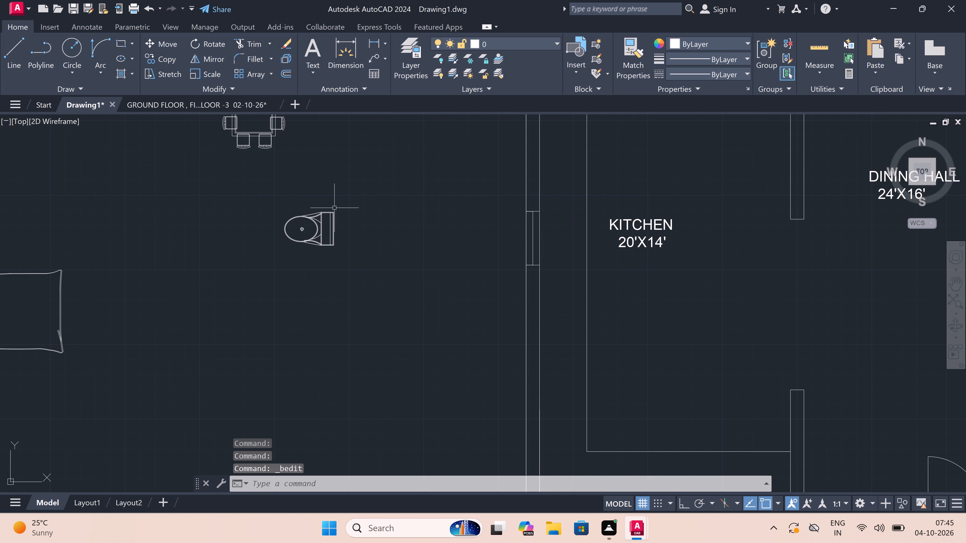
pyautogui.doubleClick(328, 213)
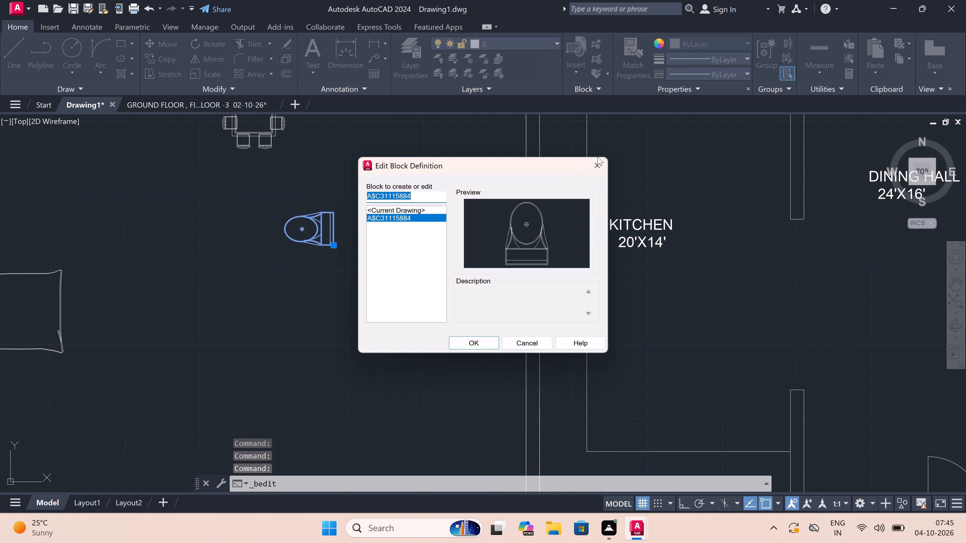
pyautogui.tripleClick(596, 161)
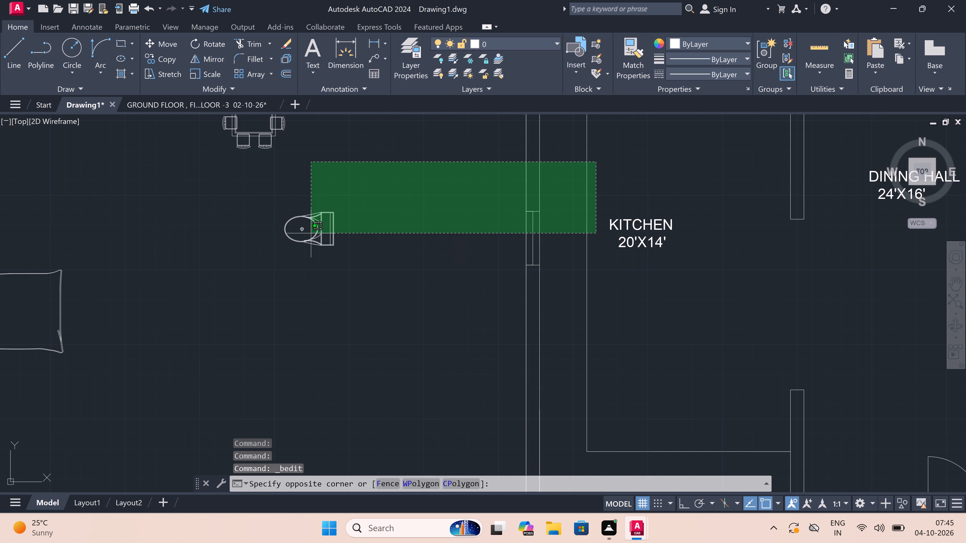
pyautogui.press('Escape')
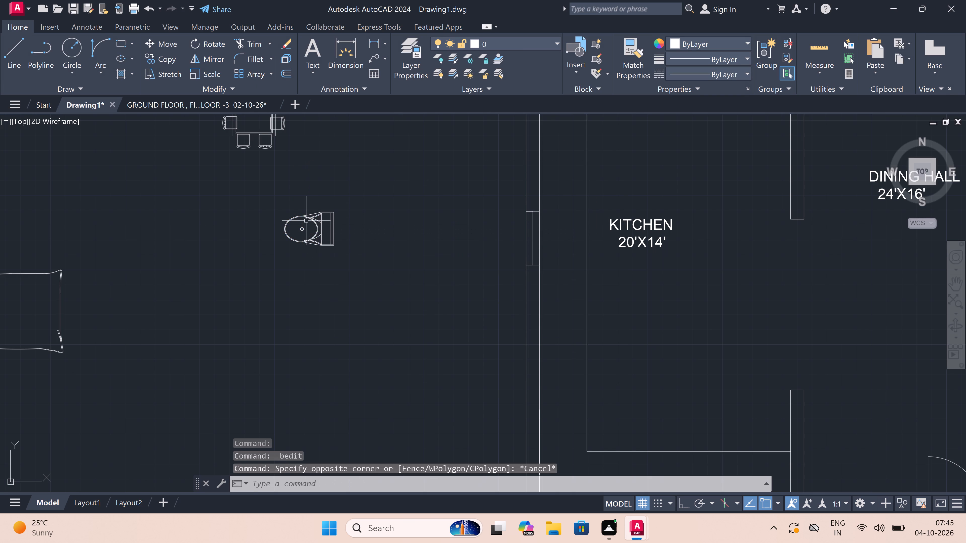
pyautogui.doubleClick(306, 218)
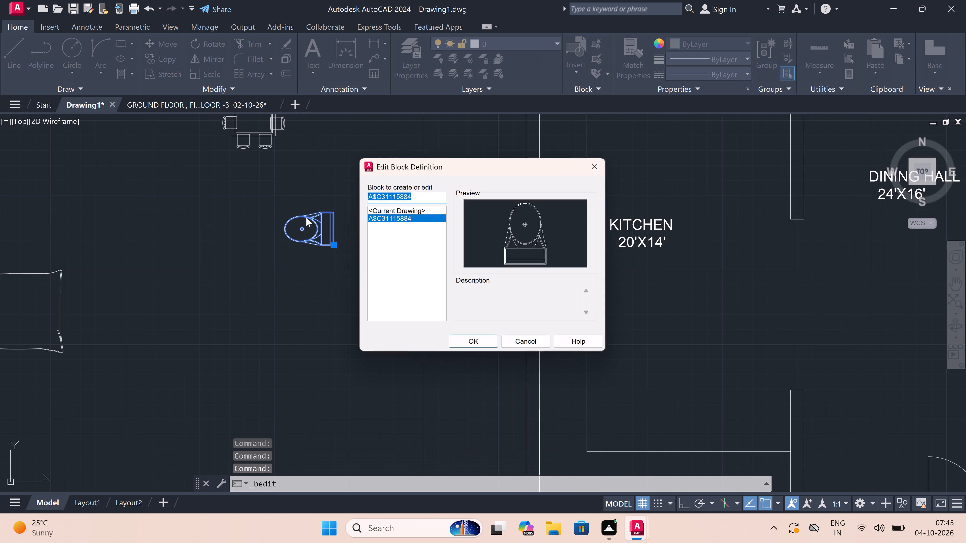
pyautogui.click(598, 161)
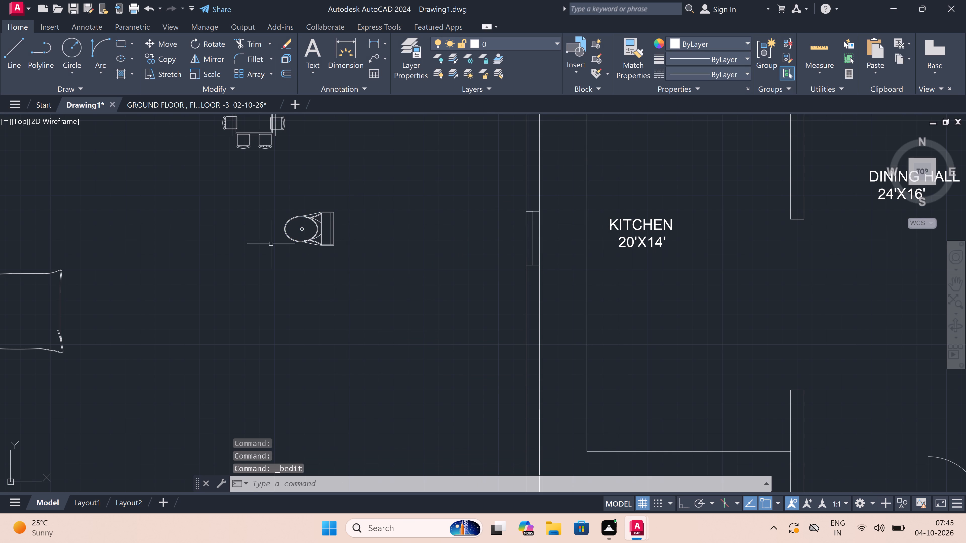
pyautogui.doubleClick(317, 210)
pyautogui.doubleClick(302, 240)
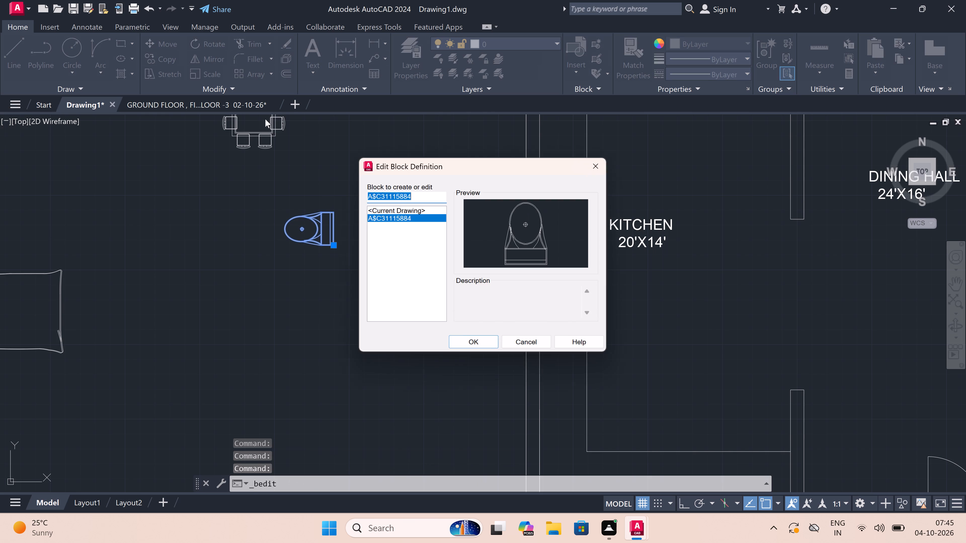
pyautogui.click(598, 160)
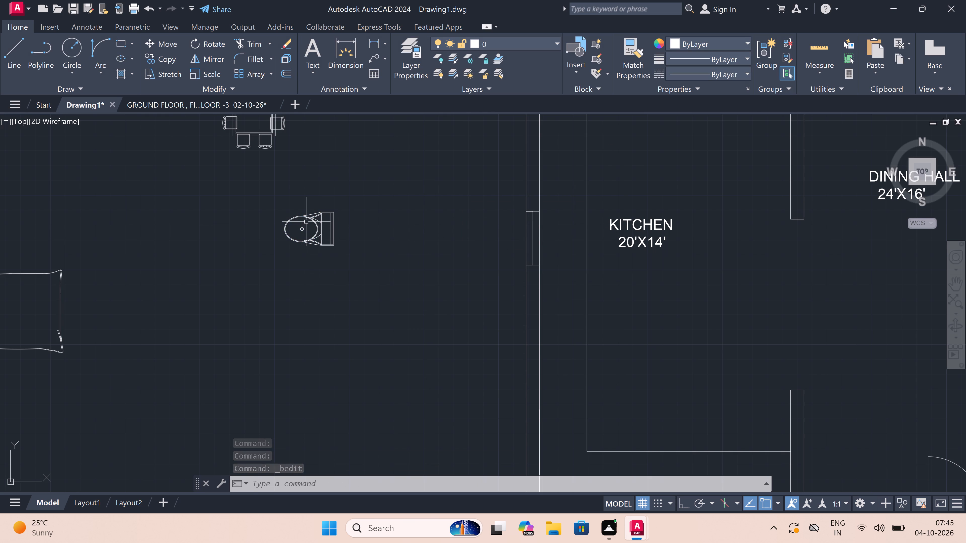
# Rotate the WC outside the plan 90 degrees about the middle of its tank's back edge with Ortho on, so the tank faces north.
pyautogui.scroll(2, 306, 222)
pyautogui.click(320, 212)
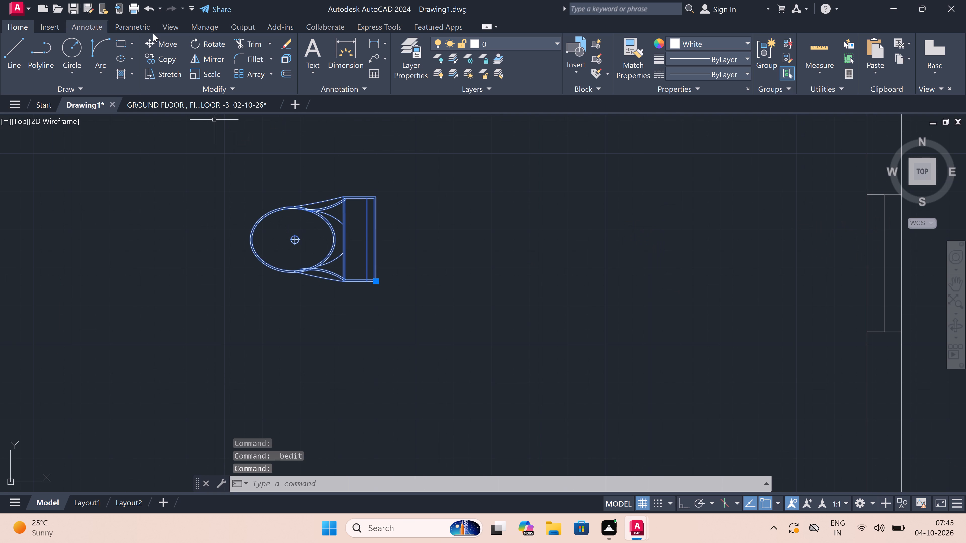
pyautogui.click(205, 42)
pyautogui.click(205, 43)
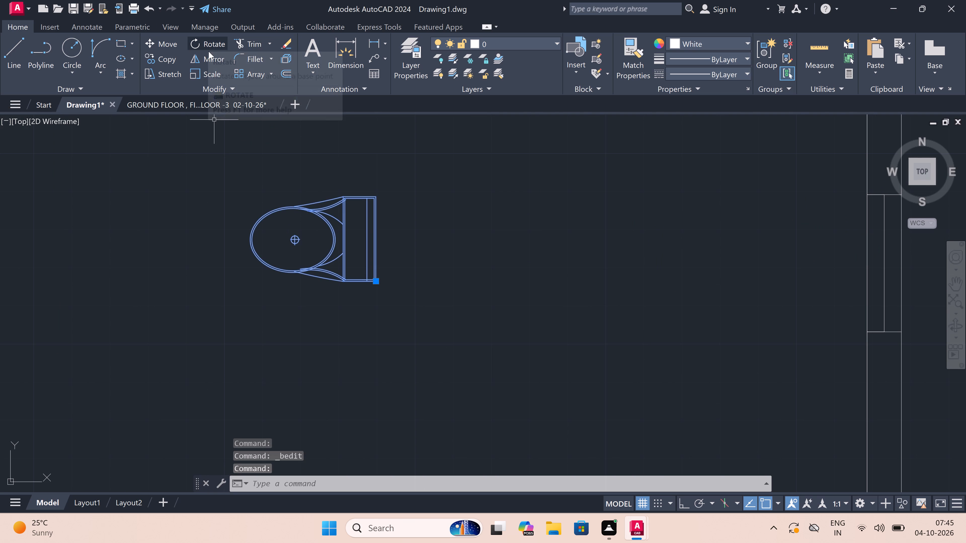
pyautogui.doubleClick(376, 244)
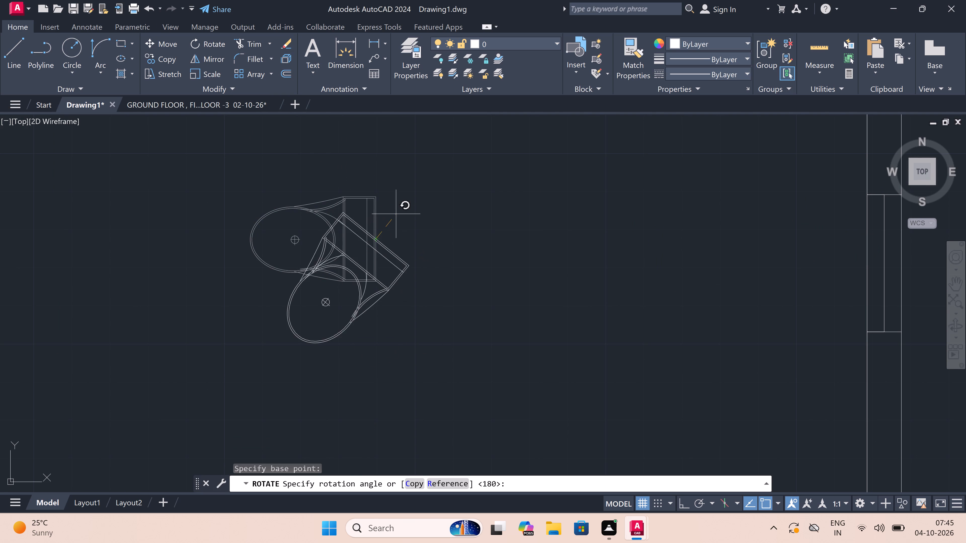
pyautogui.press('F8')
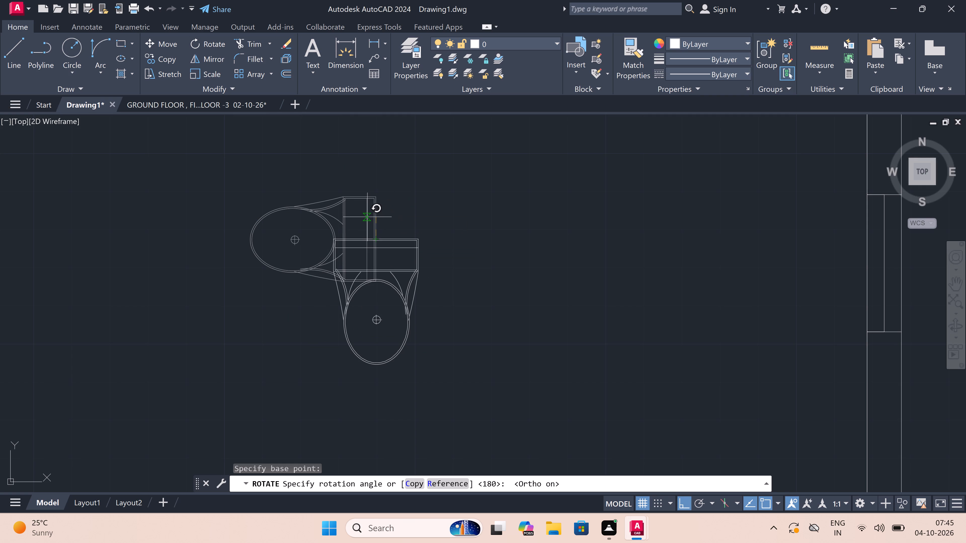
pyautogui.doubleClick(367, 188)
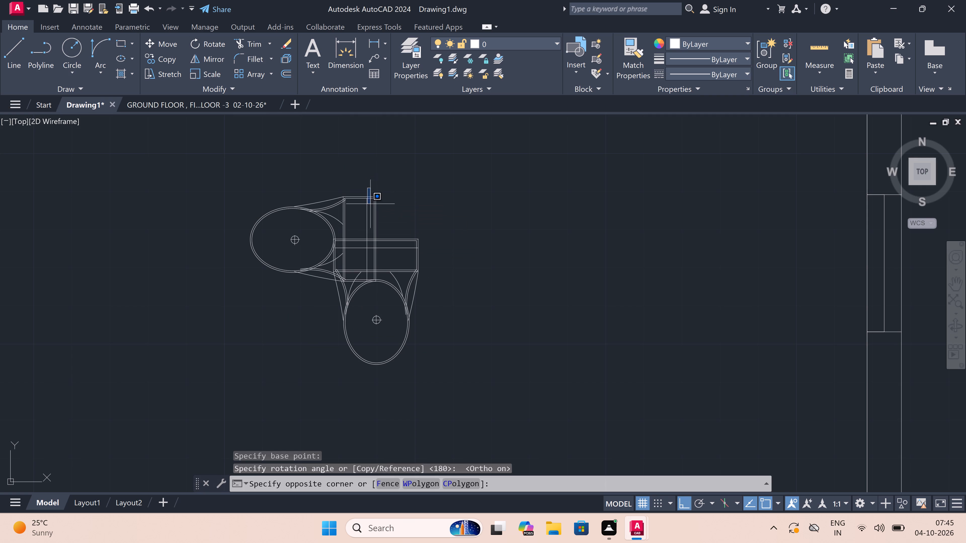
pyautogui.press('Escape')
# Delete the duplicate WC outside the plan whose tank still faces east.
pyautogui.click(364, 198)
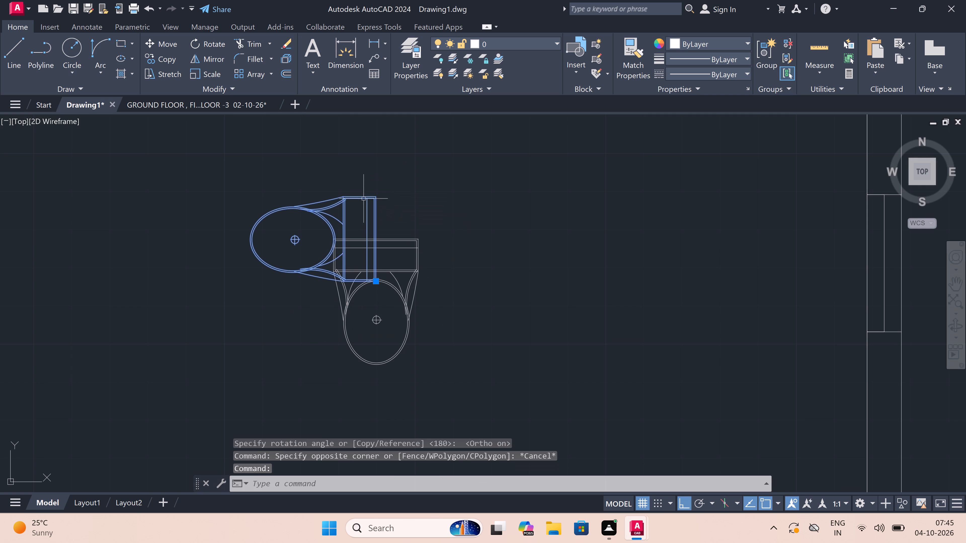
pyautogui.press('Delete')
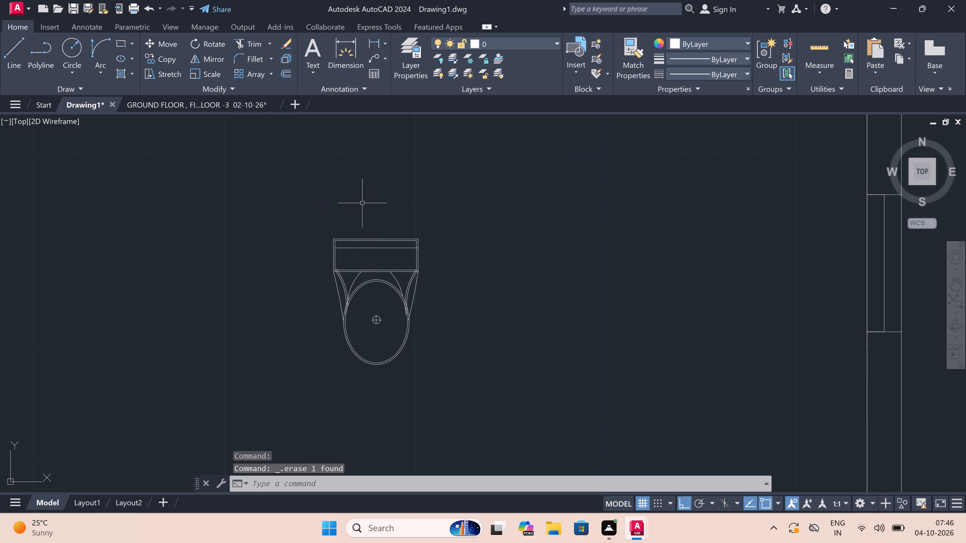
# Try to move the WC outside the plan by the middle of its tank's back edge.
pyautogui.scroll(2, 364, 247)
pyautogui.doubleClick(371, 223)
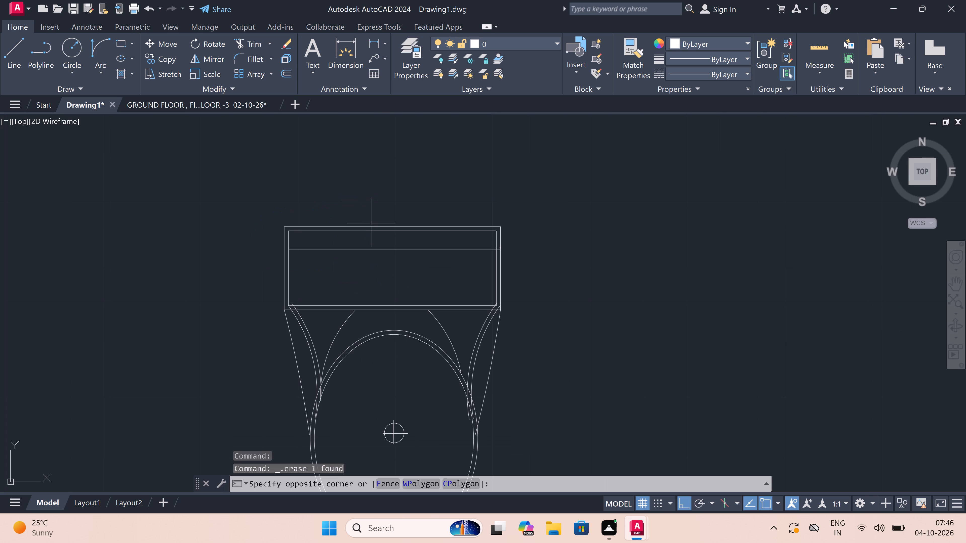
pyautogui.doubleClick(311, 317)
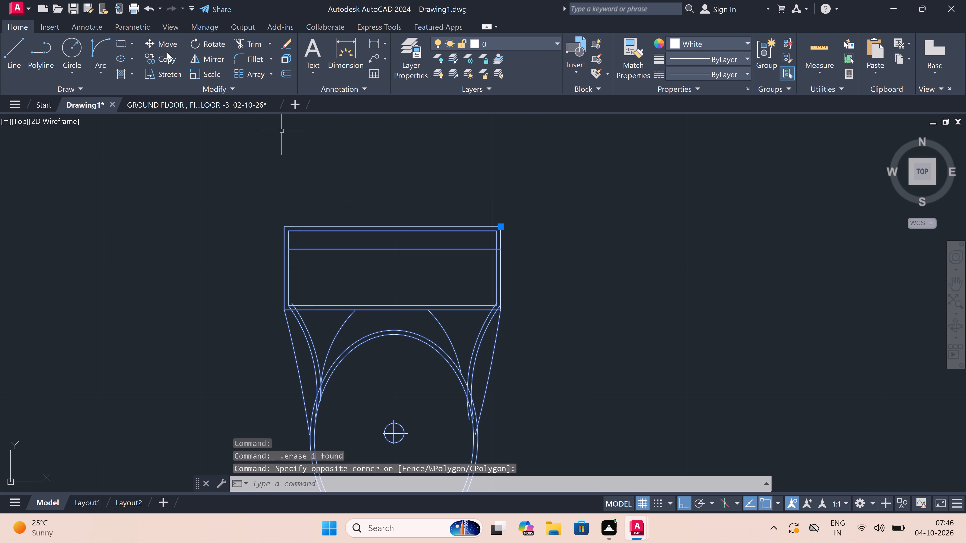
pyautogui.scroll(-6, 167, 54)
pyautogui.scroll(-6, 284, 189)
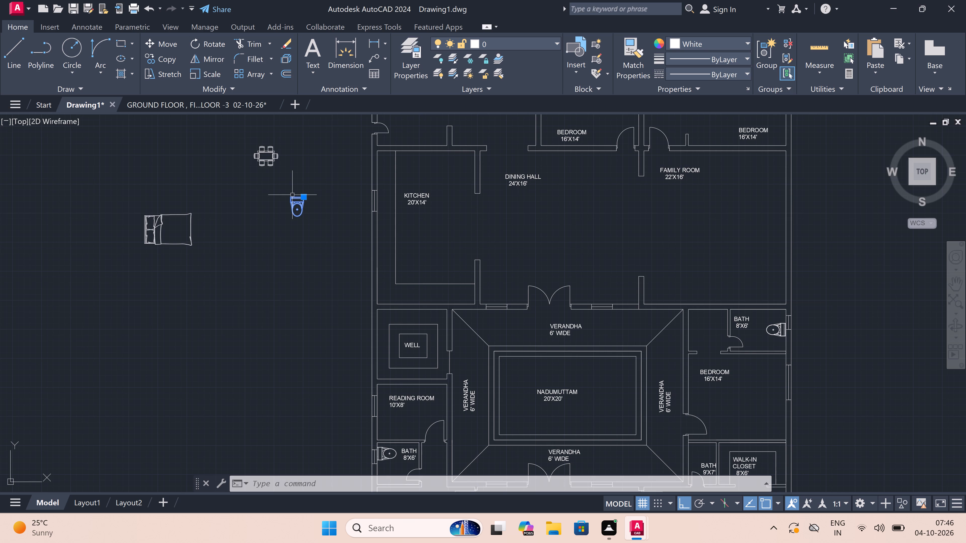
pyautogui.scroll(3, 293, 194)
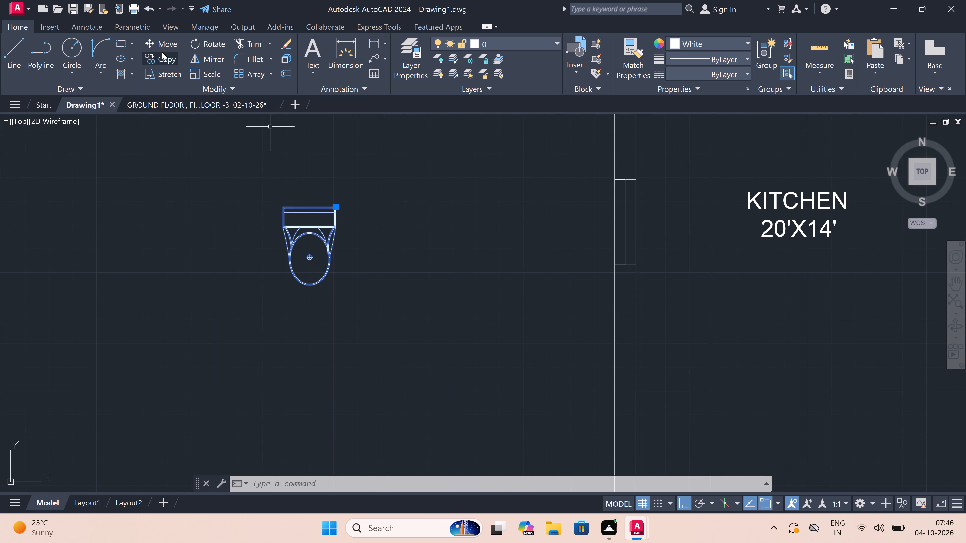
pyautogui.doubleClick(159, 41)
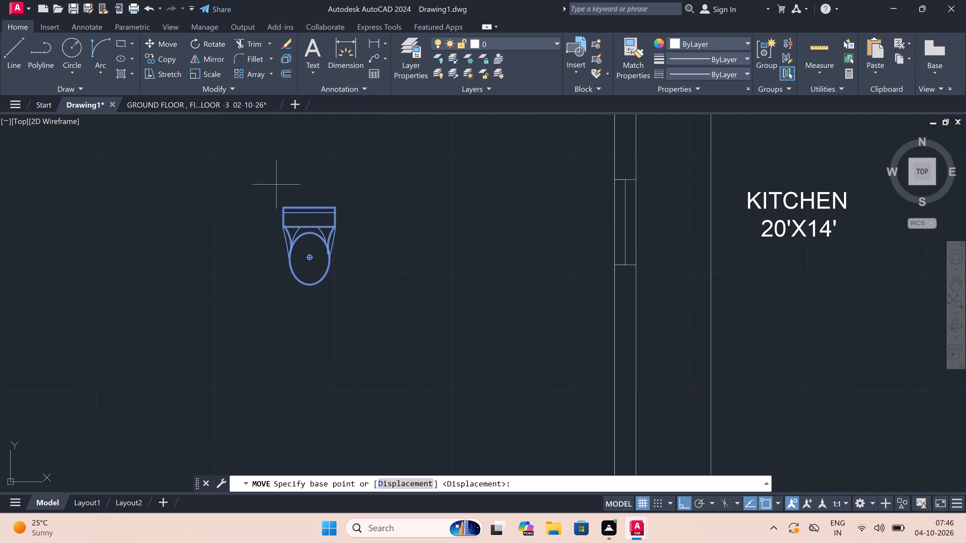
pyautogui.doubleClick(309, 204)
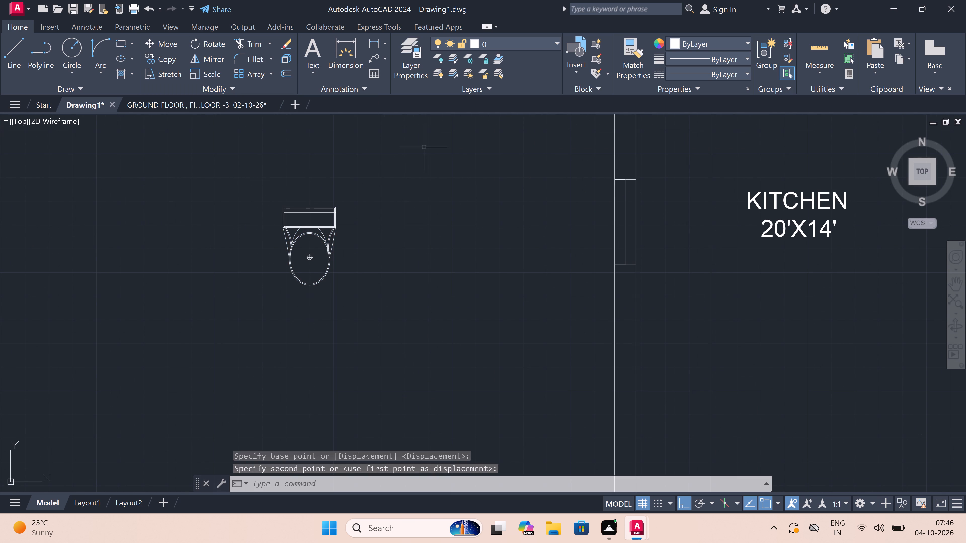
# Scale the WC outside the plan down to a little over half its size about the middle of its tank's back edge.
pyautogui.doubleClick(357, 183)
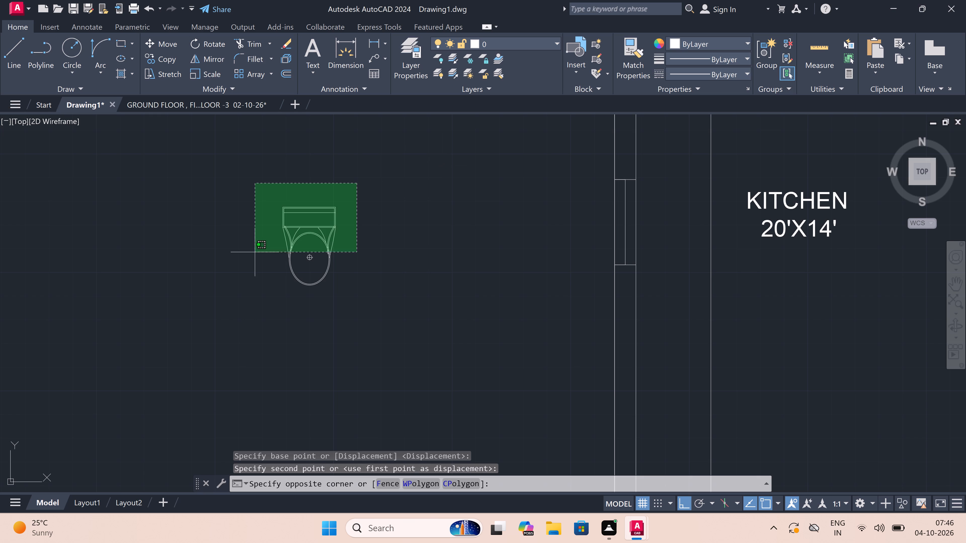
pyautogui.click(153, 303)
pyautogui.scroll(-3, 154, 299)
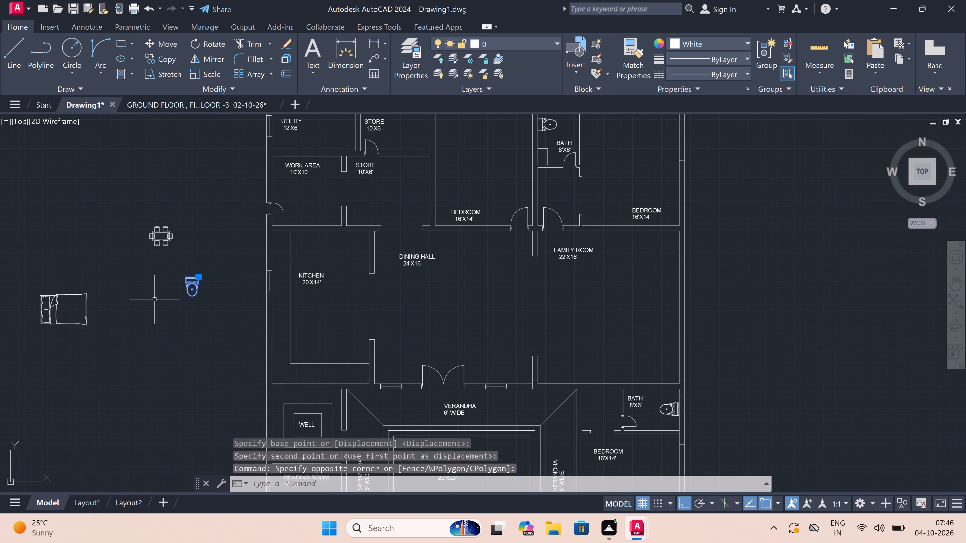
pyautogui.scroll(3, 162, 288)
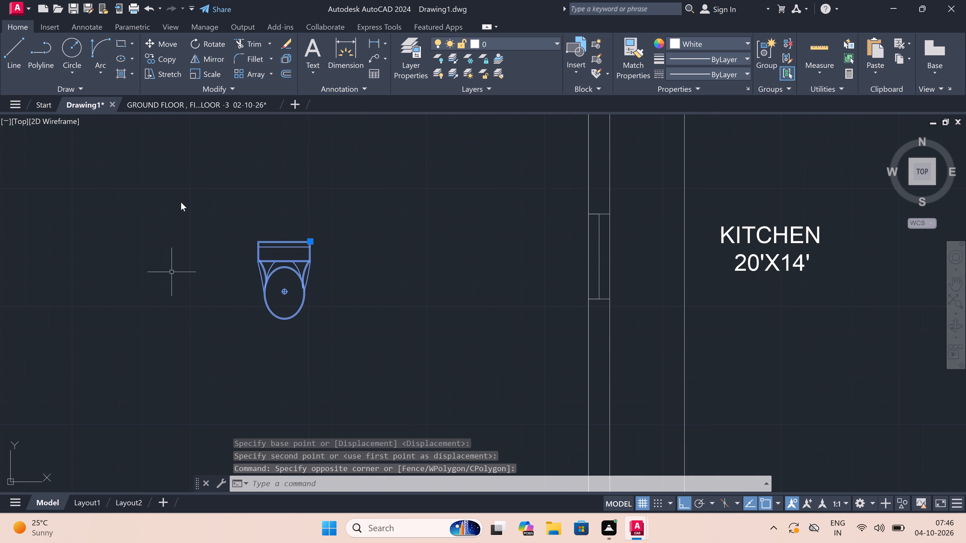
pyautogui.click(203, 69)
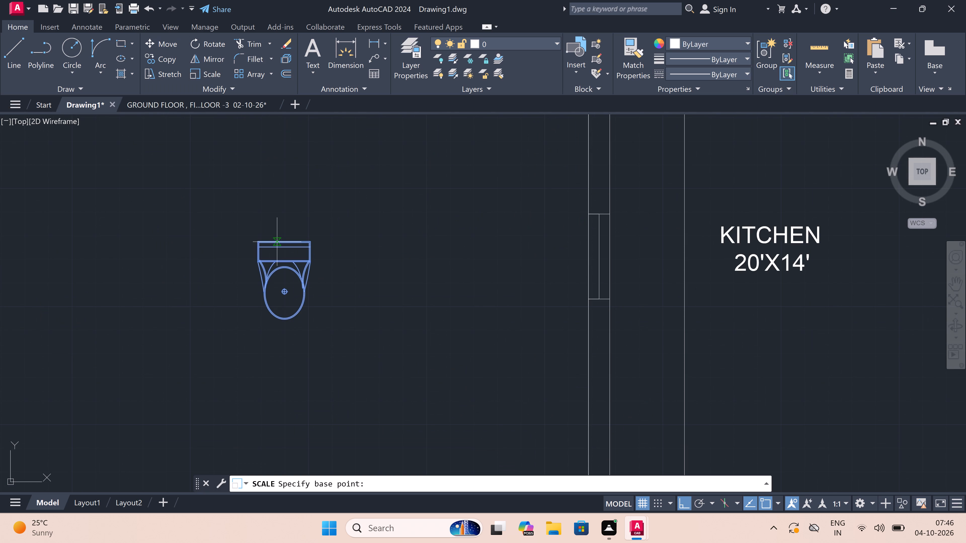
pyautogui.click(286, 239)
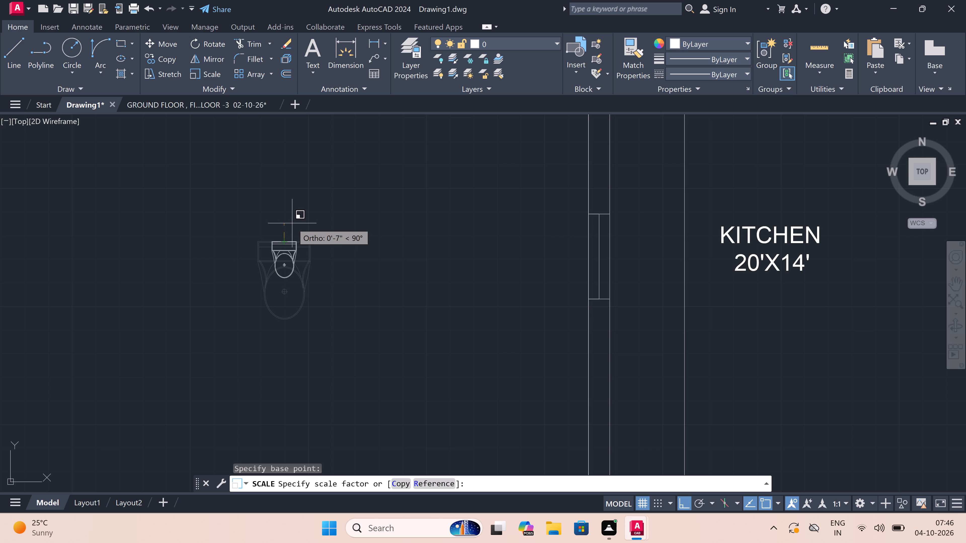
pyautogui.click(294, 217)
pyautogui.doubleClick(304, 237)
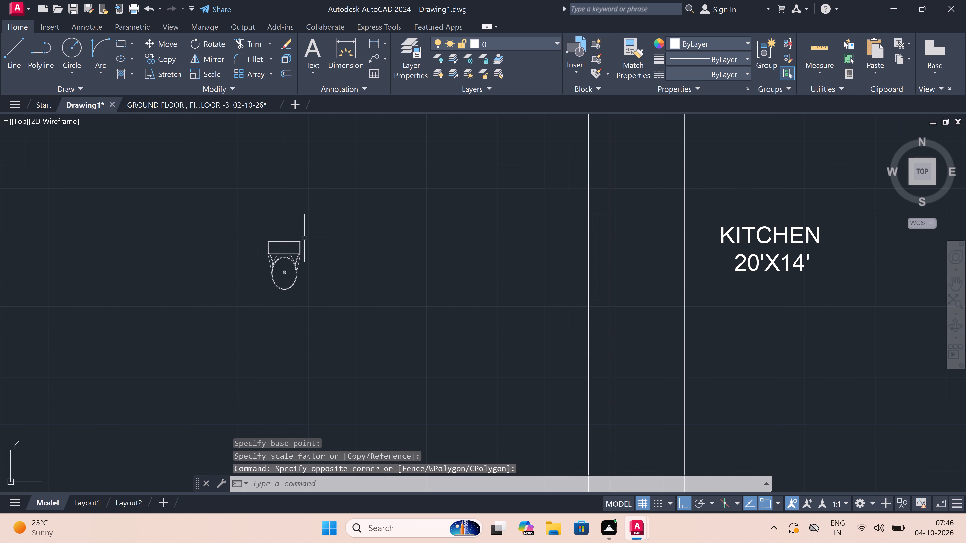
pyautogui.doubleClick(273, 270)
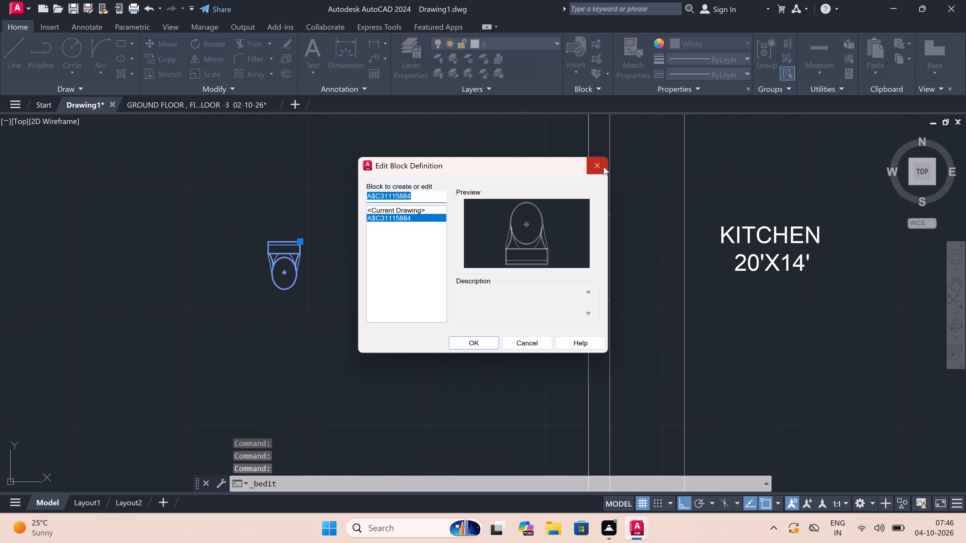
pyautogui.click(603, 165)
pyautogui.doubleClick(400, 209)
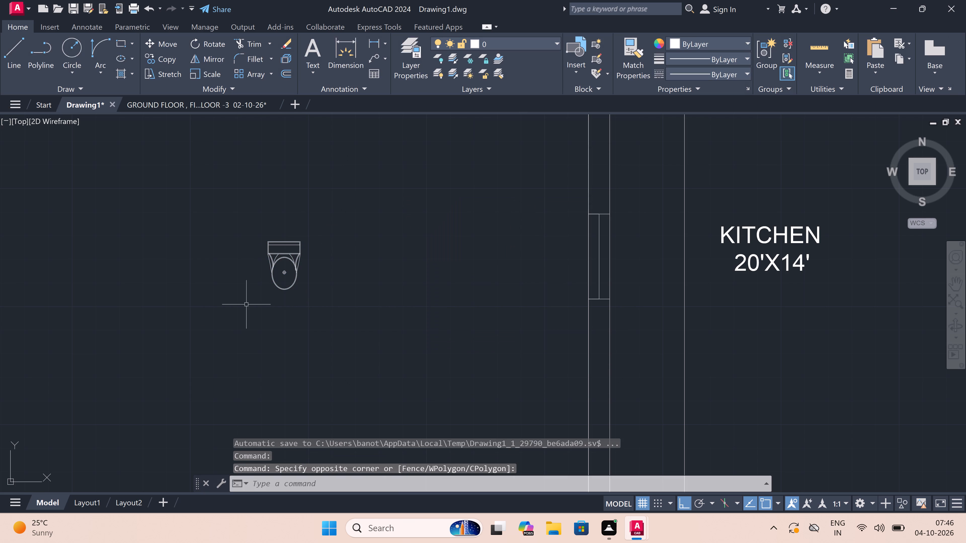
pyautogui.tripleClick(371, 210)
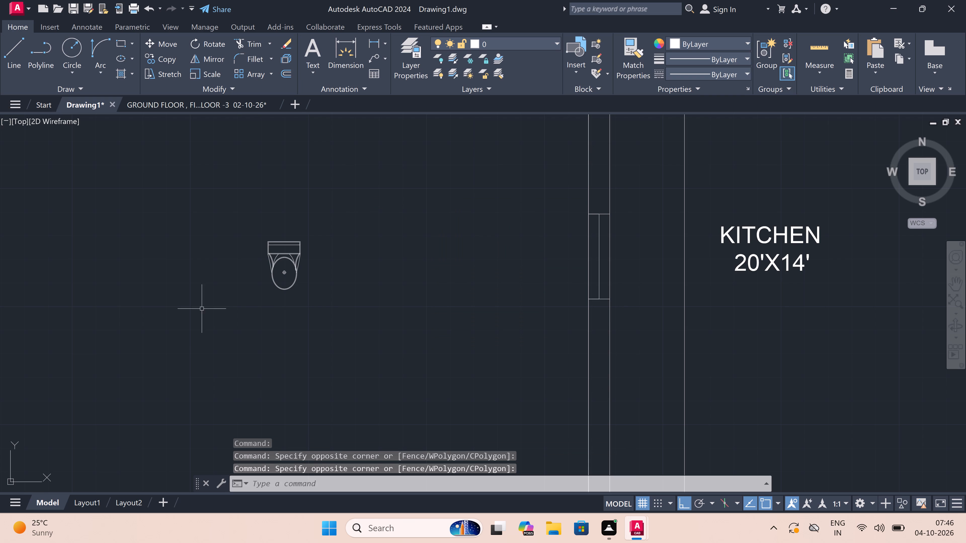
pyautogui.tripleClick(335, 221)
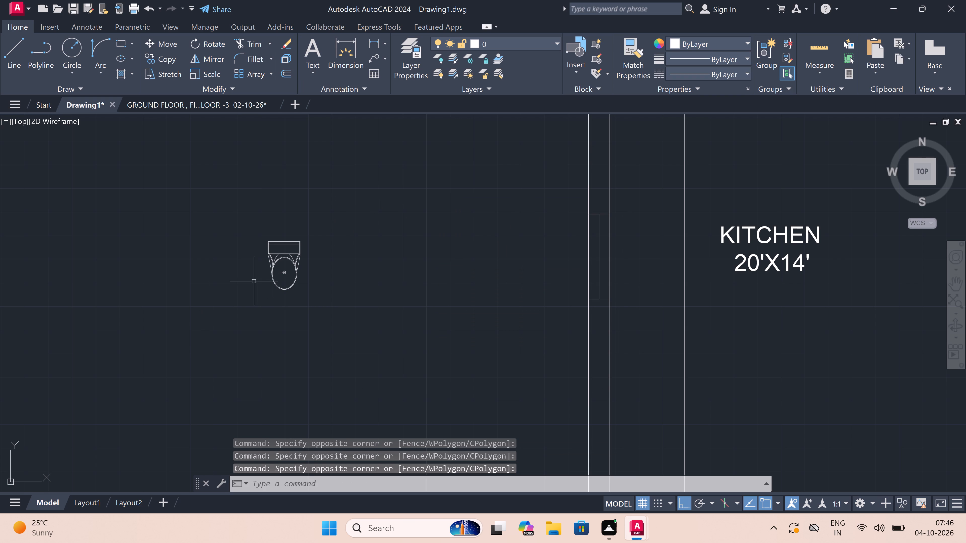
# Move the reduced WC by the middle of its tank's back edge into BATH 9'X7', against the north wall, with Ortho off.
pyautogui.click(280, 247)
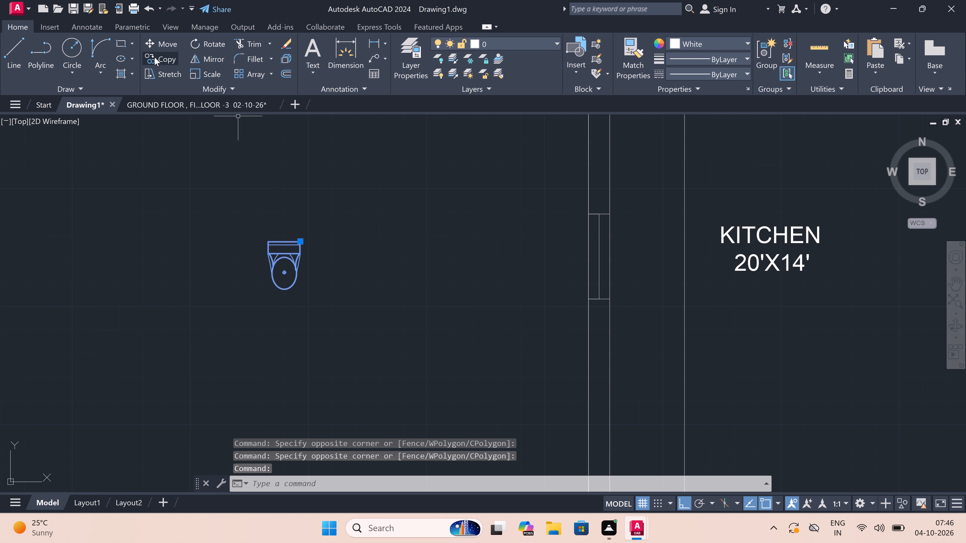
pyautogui.doubleClick(164, 39)
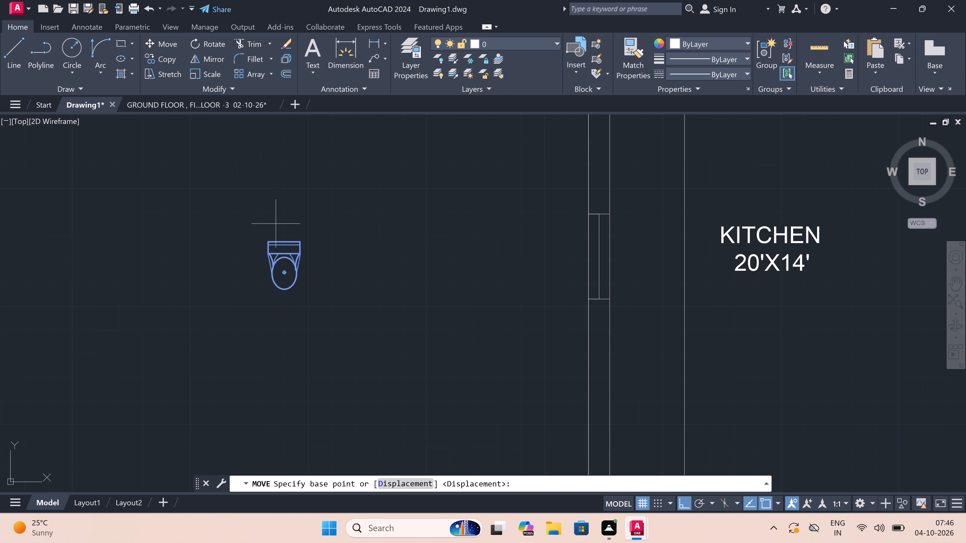
pyautogui.click(287, 238)
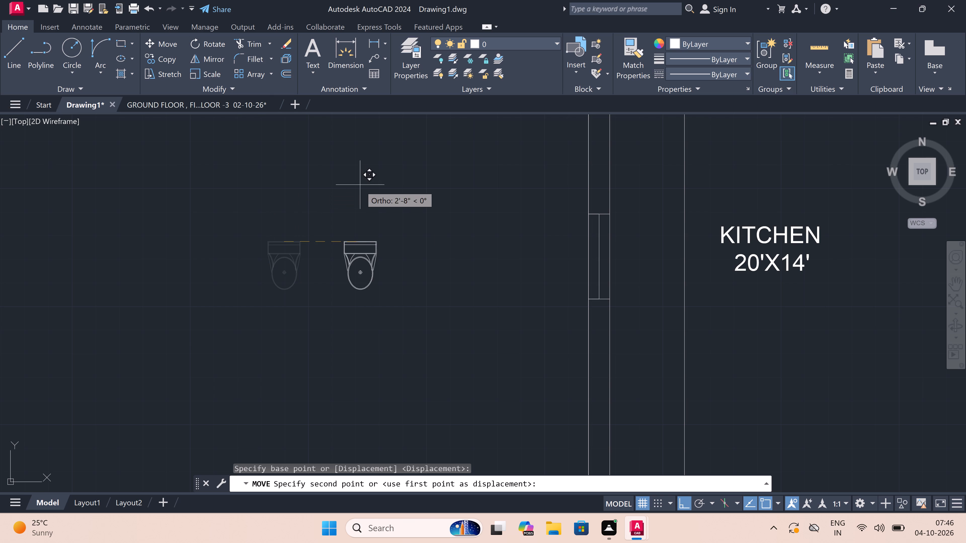
pyautogui.press('F8')
pyautogui.scroll(-5, 360, 224)
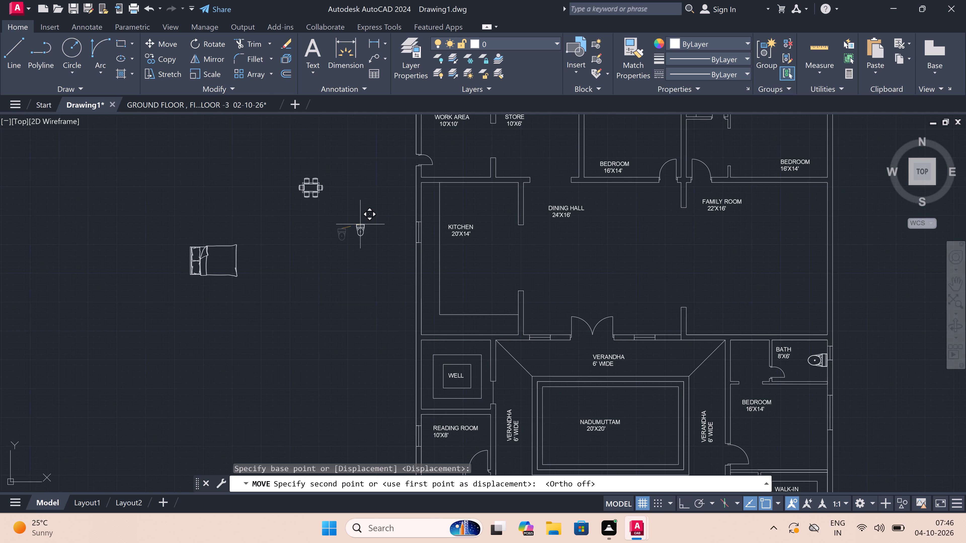
pyautogui.scroll(-1, 360, 224)
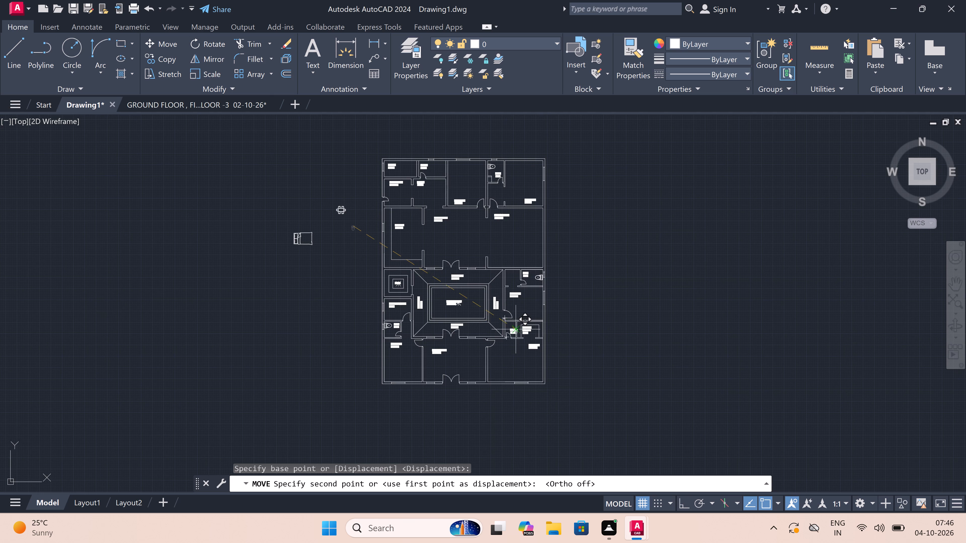
pyautogui.scroll(5, 515, 328)
pyautogui.scroll(1, 440, 270)
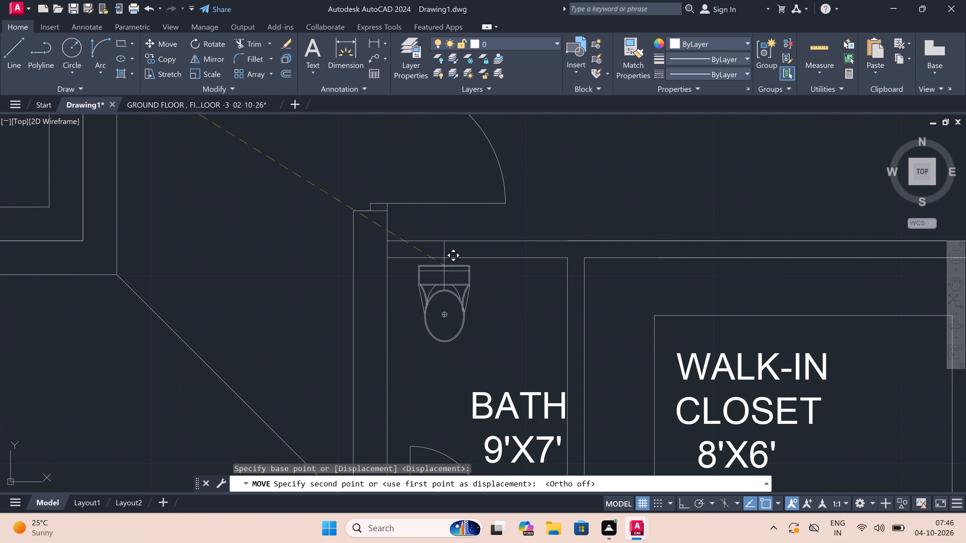
pyautogui.scroll(2, 457, 264)
pyautogui.tripleClick(468, 250)
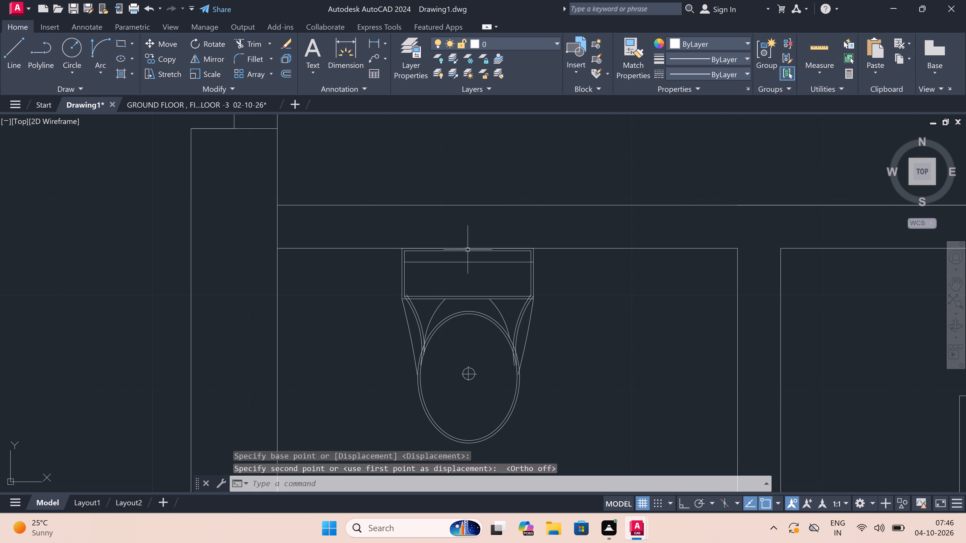
pyautogui.press('Escape')
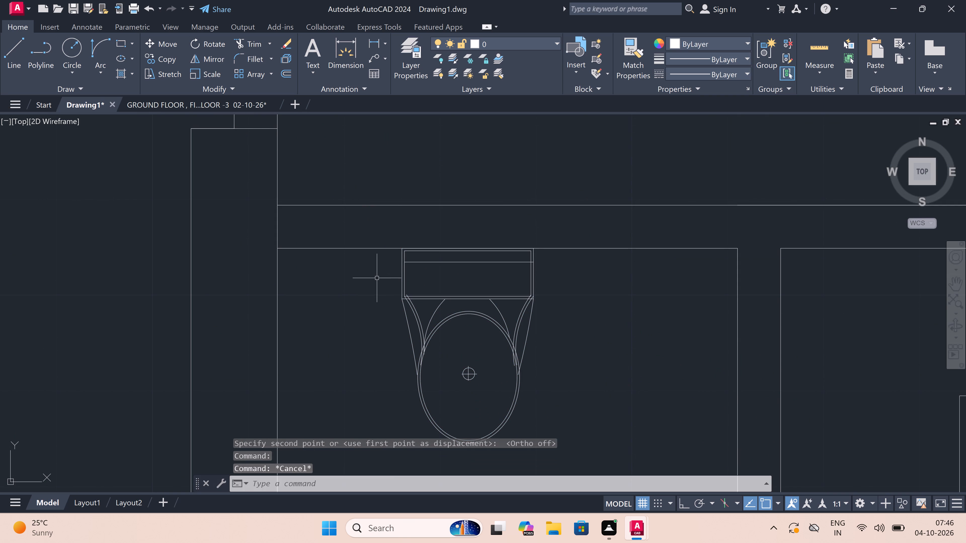
# Trim the short wall line crossing the junction at the northwest corner of BATH 9'X7'.
pyautogui.write('TR')
pyautogui.press('space')
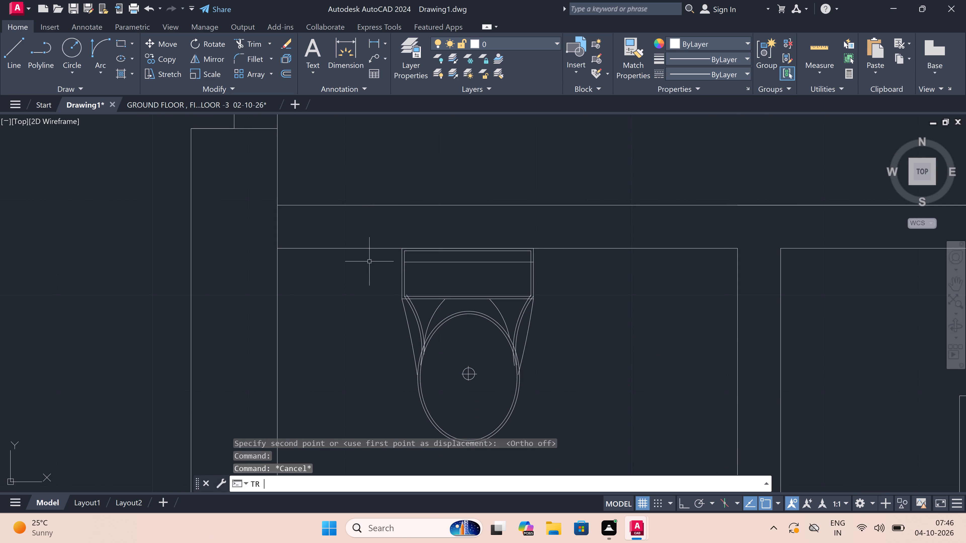
pyautogui.doubleClick(265, 236)
pyautogui.moveTo(268, 237); pyautogui.dragTo(271, 237)
pyautogui.doubleClick(360, 235)
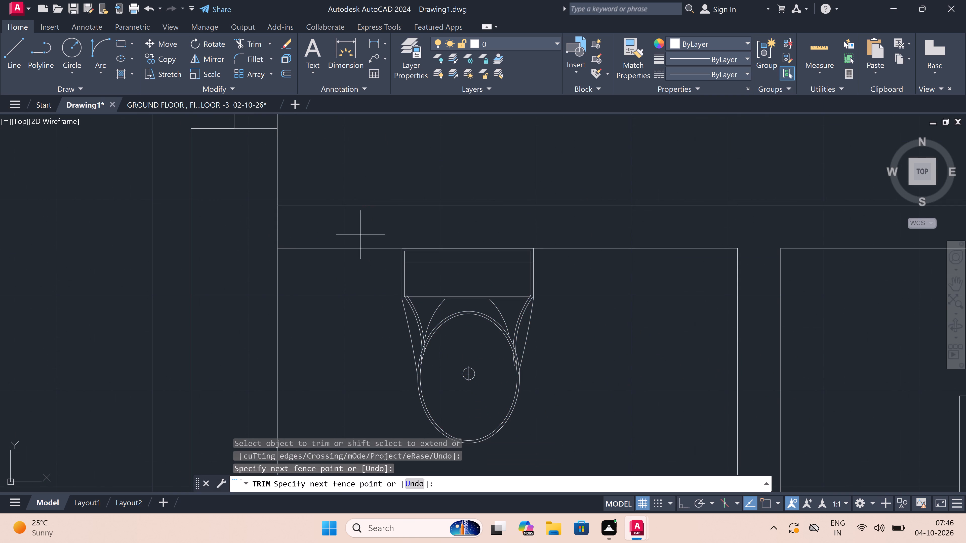
pyautogui.click(250, 227)
pyautogui.scroll(-4, 372, 228)
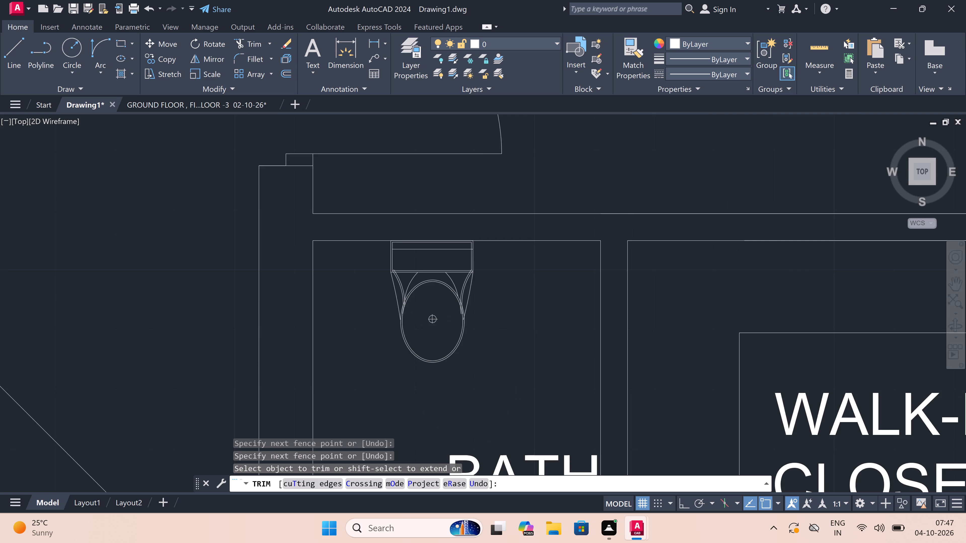
pyautogui.press('Escape')
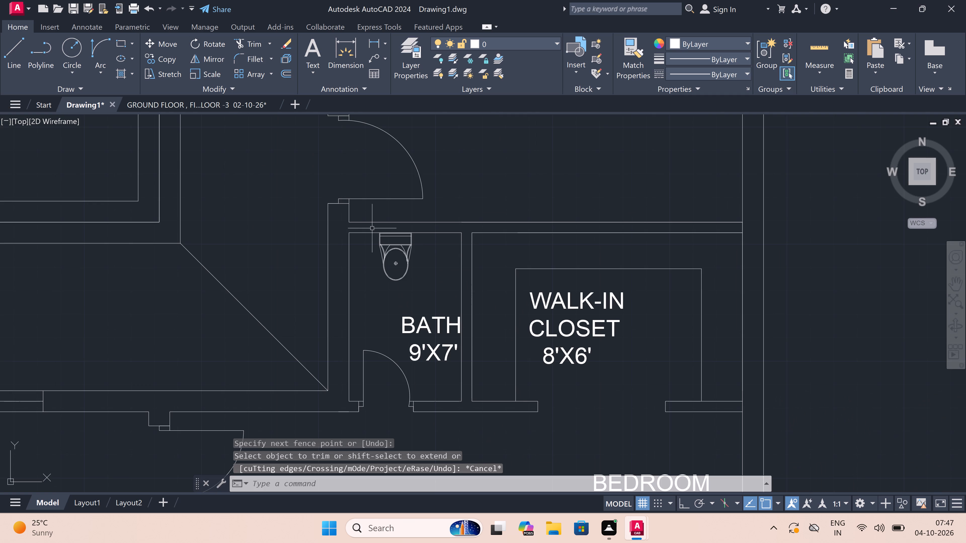
# Examine the floor plan to check the WC placement in the bathrooms and the furniture outside the plan.
pyautogui.scroll(-2, 372, 228)
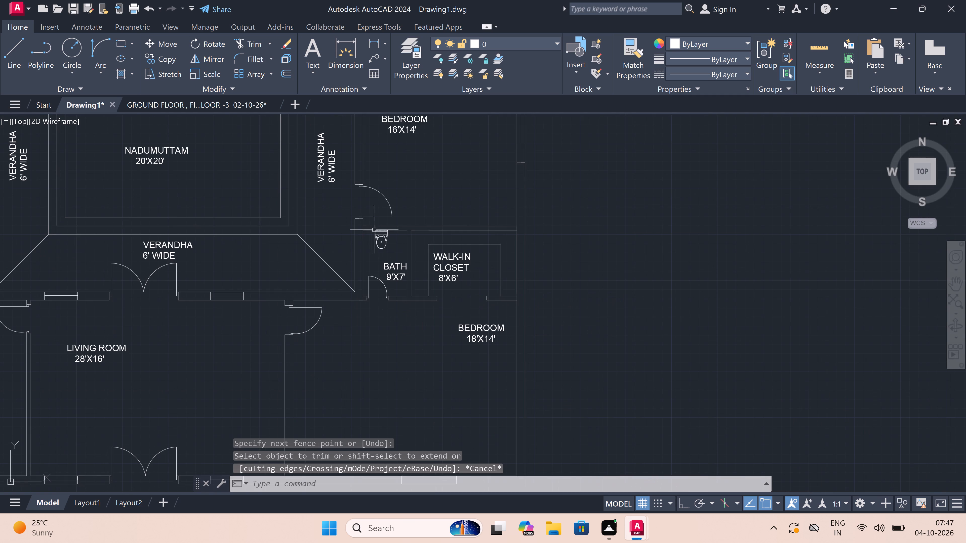
pyautogui.scroll(-1, 398, 234)
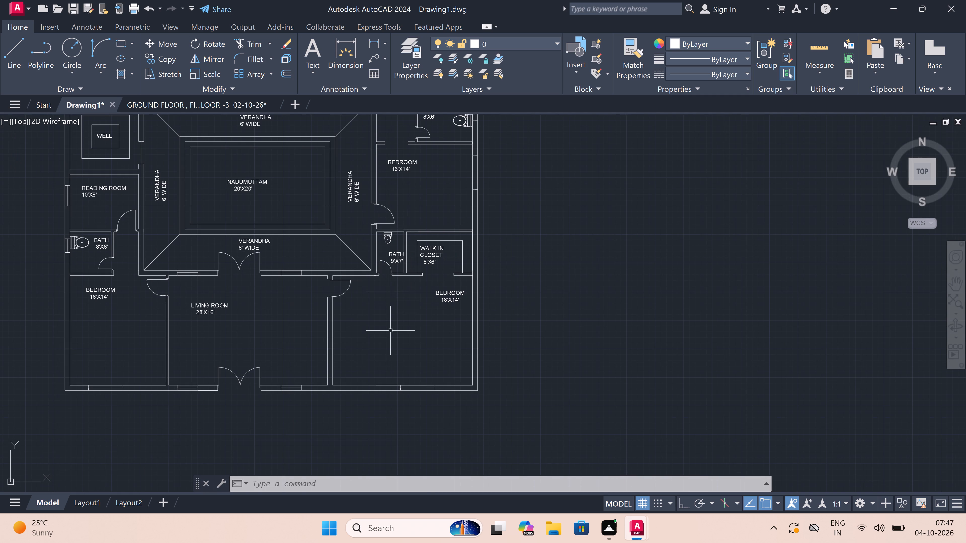
pyautogui.scroll(-2, 390, 331)
pyautogui.scroll(2, 324, 268)
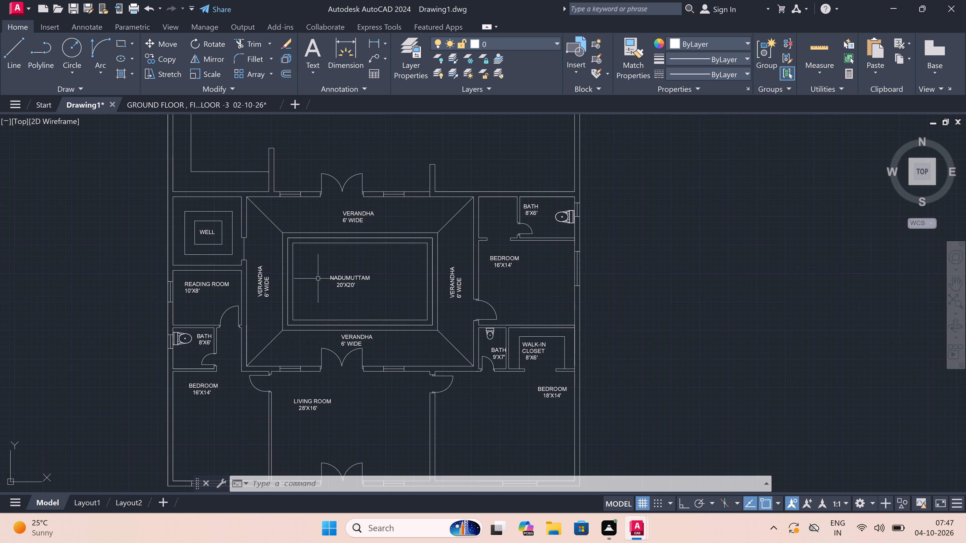
pyautogui.scroll(-1, 318, 278)
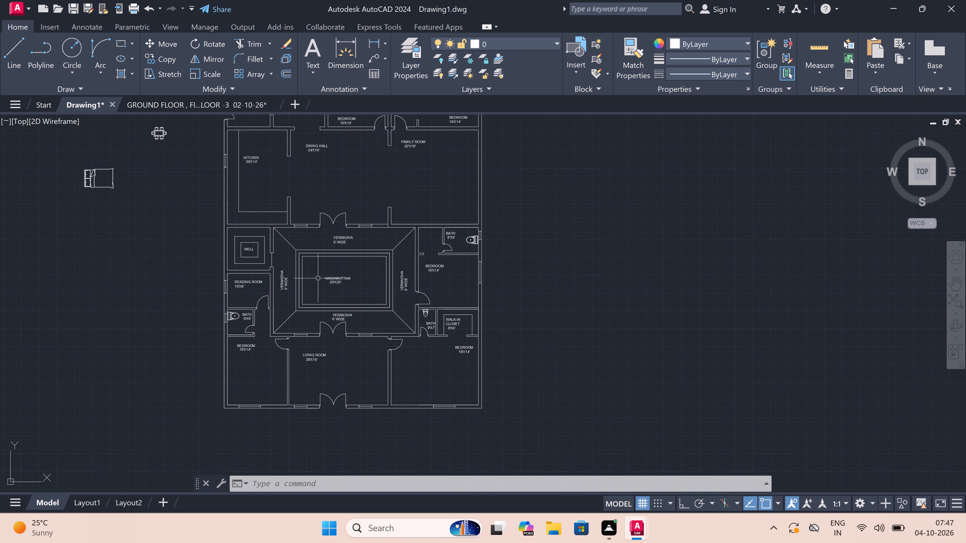
pyautogui.scroll(1, 318, 278)
pyautogui.scroll(-1, 317, 278)
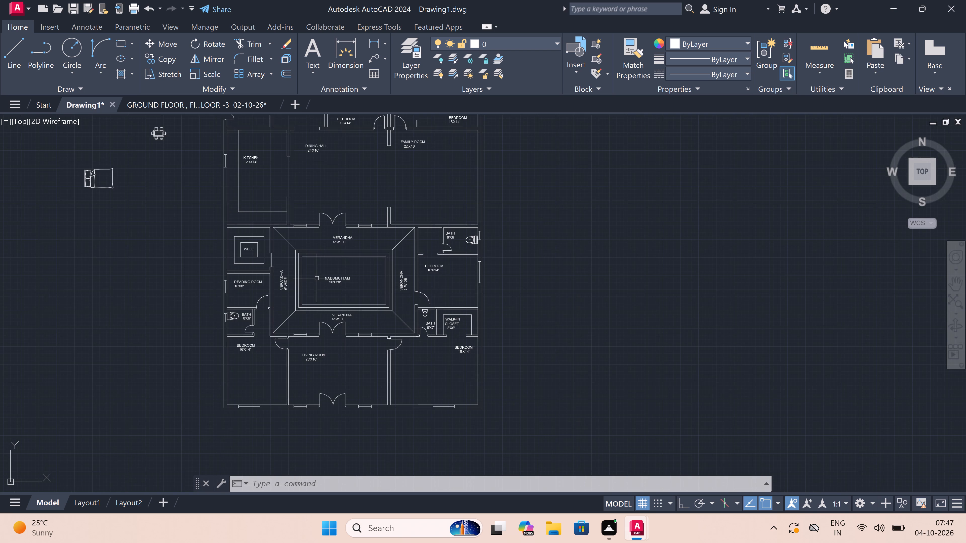
pyautogui.scroll(-3, 316, 279)
pyautogui.scroll(3, 297, 259)
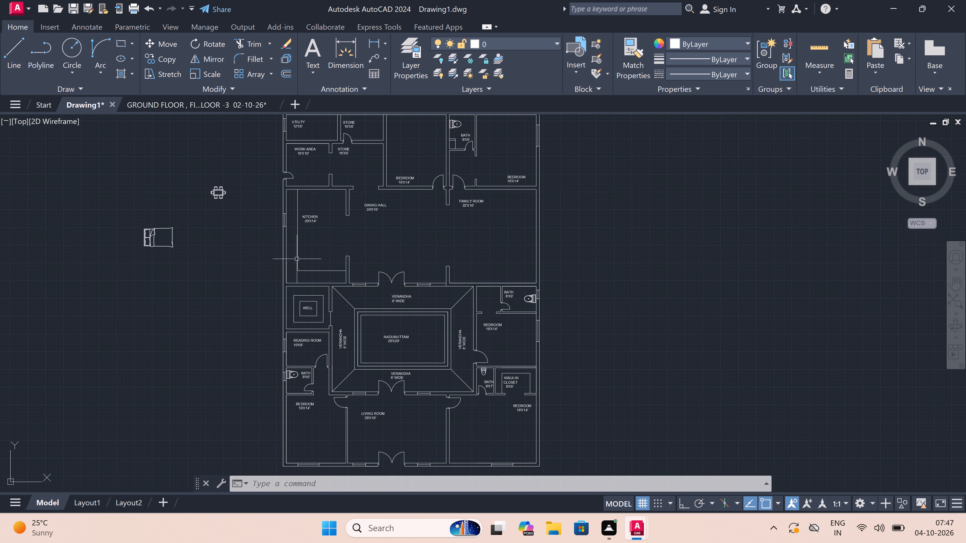
# Scale the dining set outside the plan up to a little under twice its size about the table's north edge.
pyautogui.scroll(2, 272, 180)
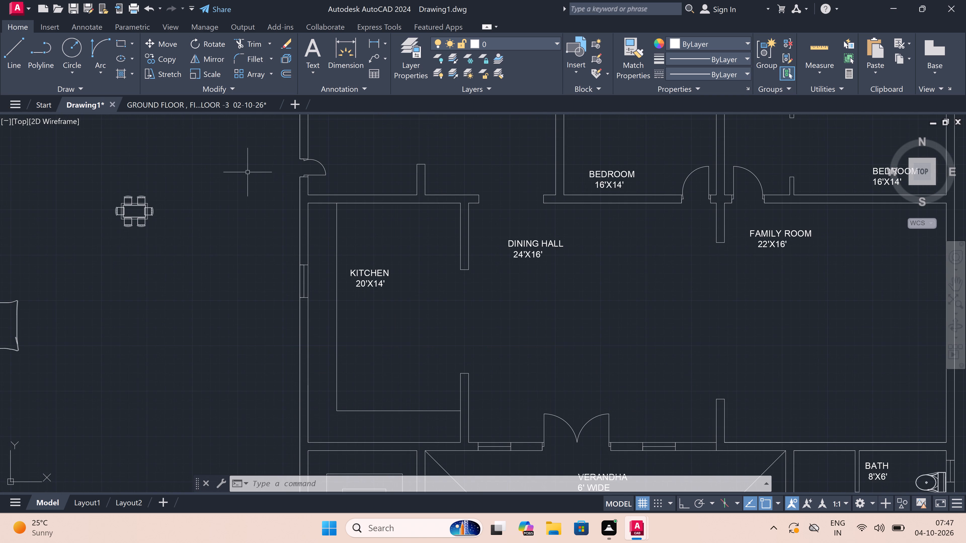
pyautogui.click(199, 157)
pyautogui.click(76, 247)
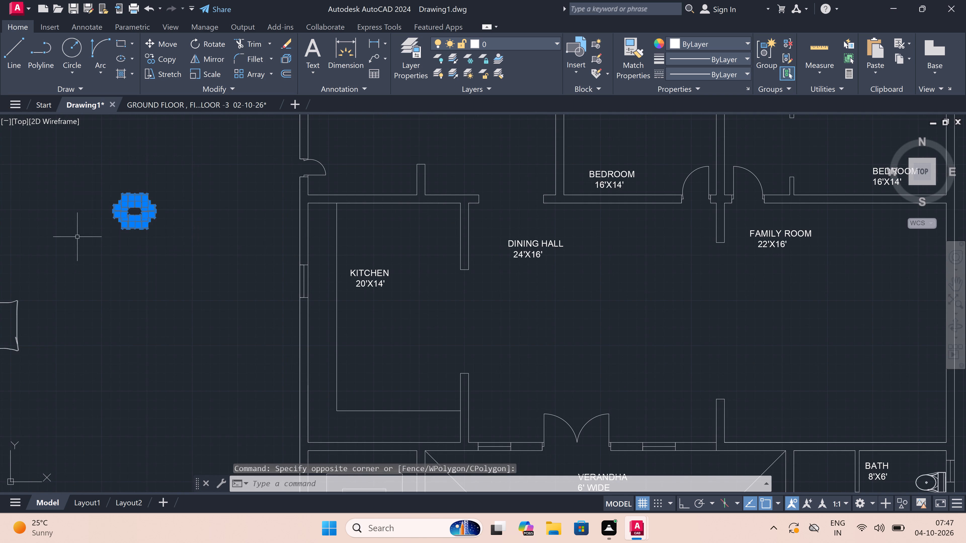
pyautogui.click(213, 71)
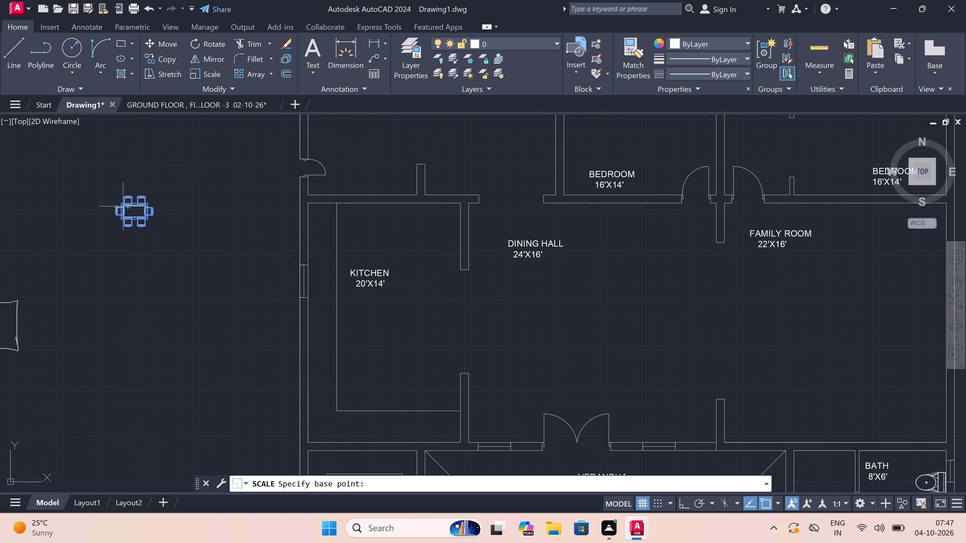
pyautogui.doubleClick(131, 203)
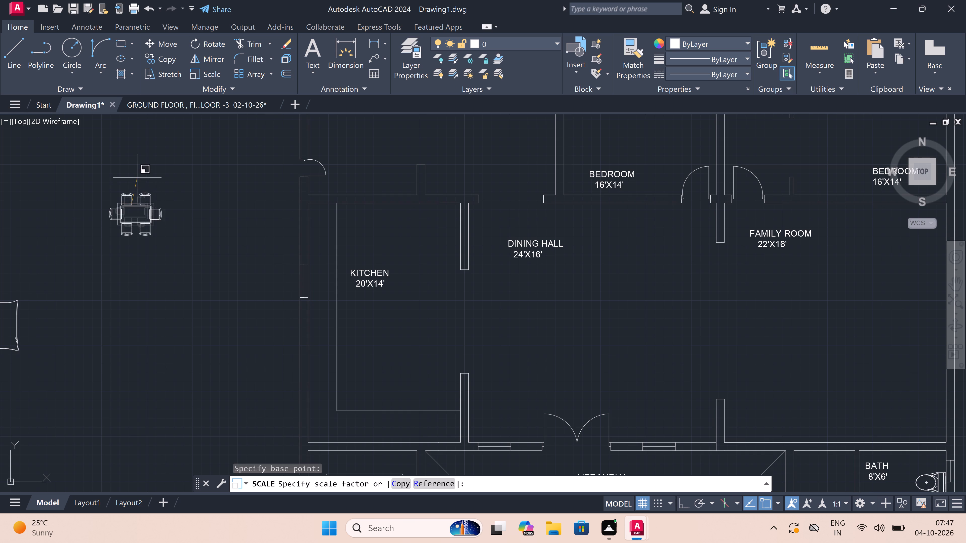
pyautogui.tripleClick(140, 172)
# Copy the enlarged dining set by the centre of its table into the DINING HALL, just east of the kitchen opening.
pyautogui.tripleClick(183, 174)
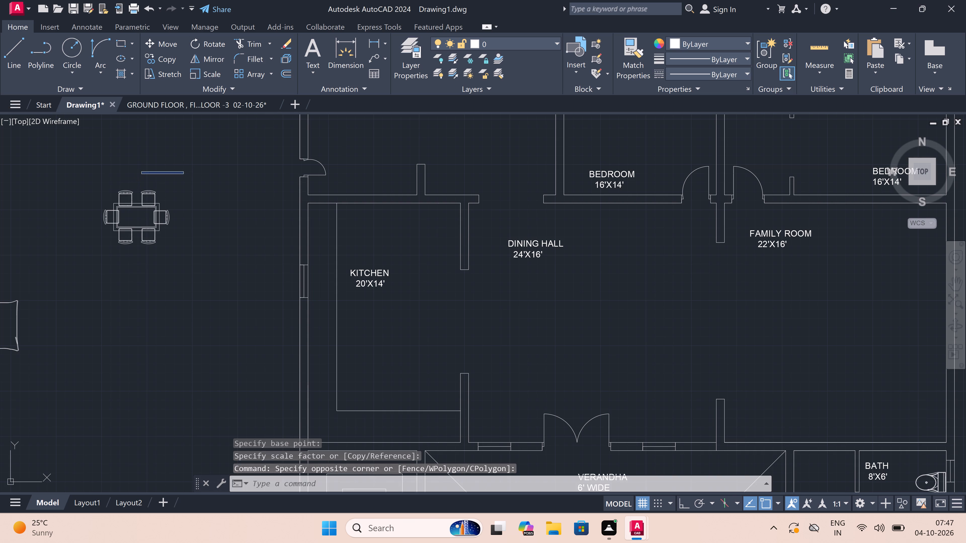
pyautogui.tripleClick(82, 285)
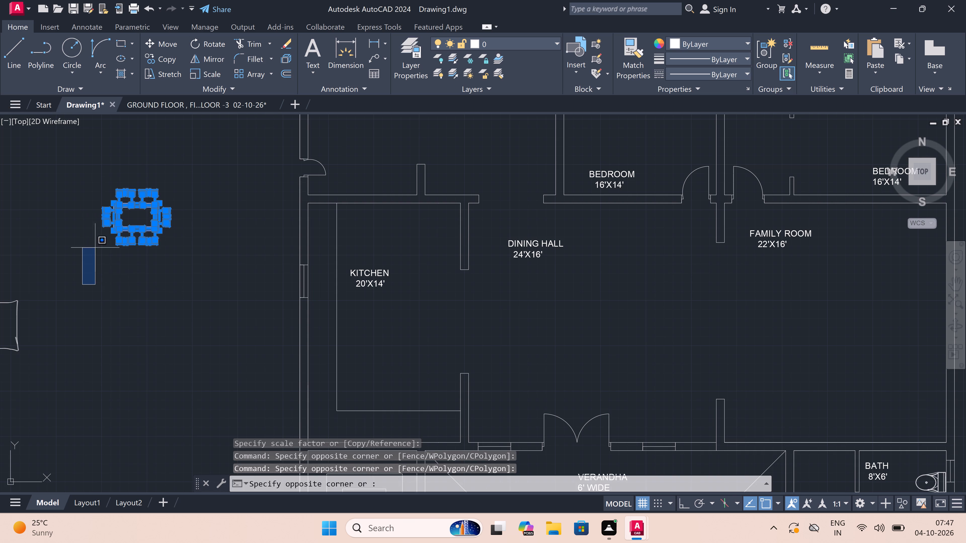
pyautogui.press('Escape')
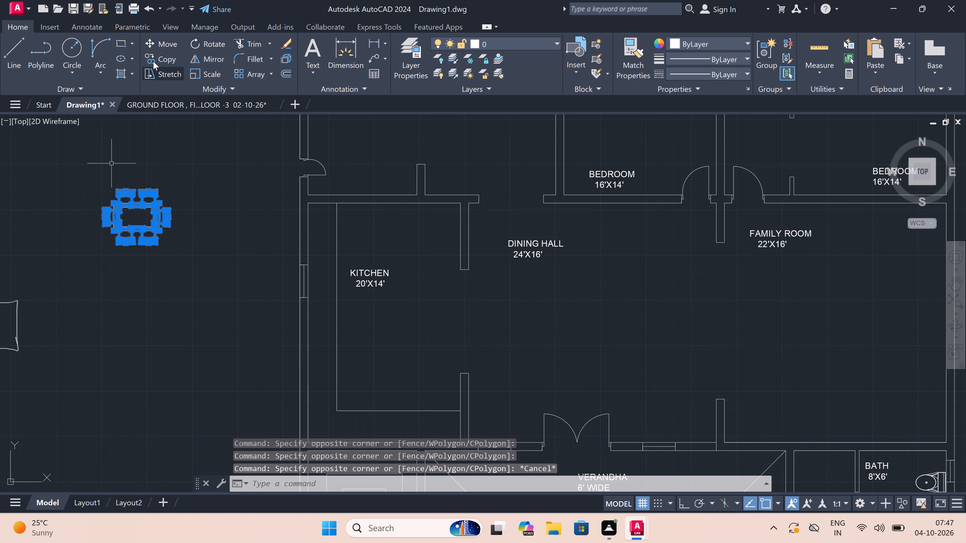
pyautogui.click(167, 57)
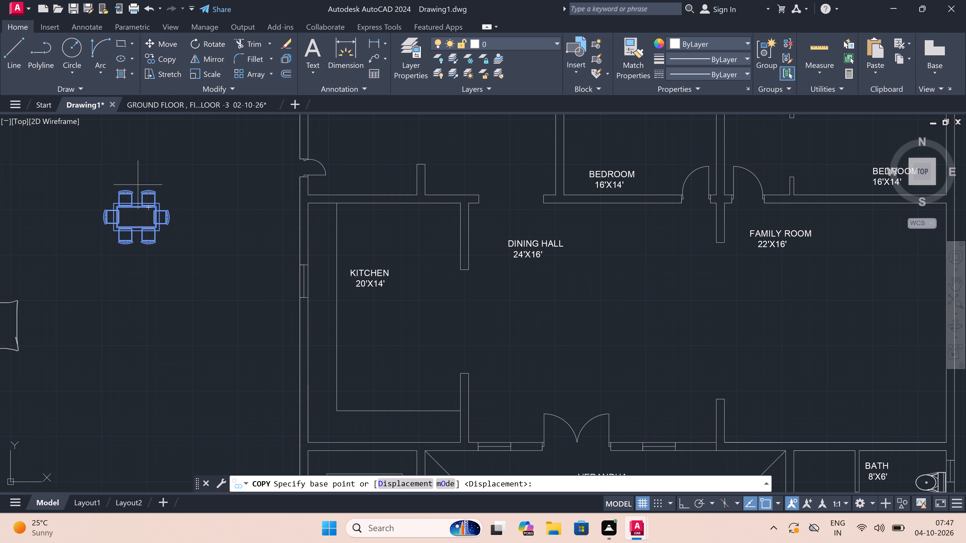
pyautogui.tripleClick(135, 217)
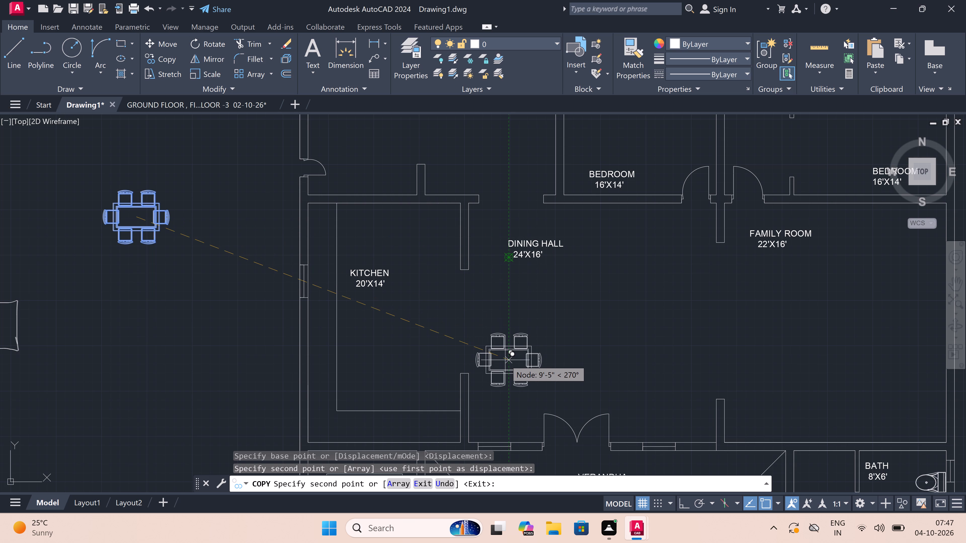
pyautogui.doubleClick(505, 360)
pyautogui.press('Escape')
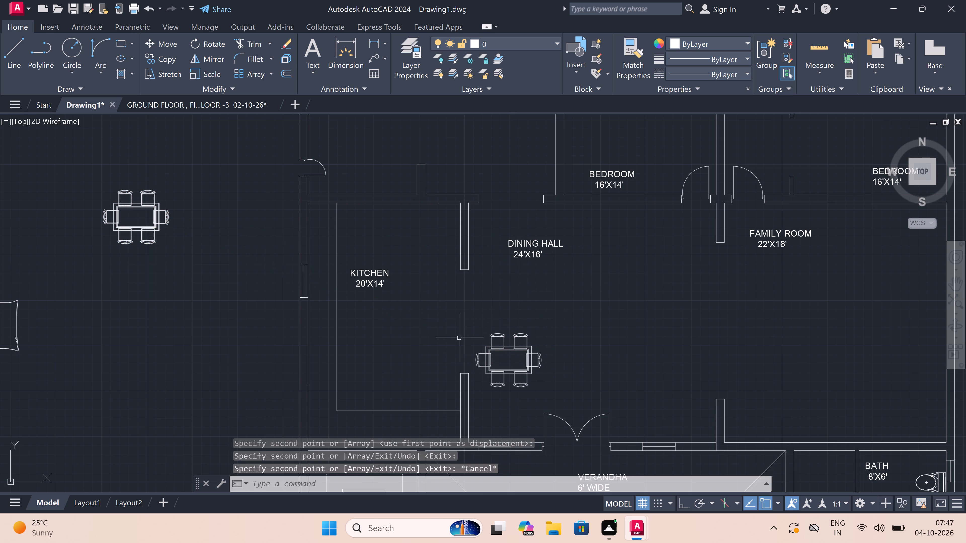
# Delete the original dining set left outside the plan.
pyautogui.scroll(-2, 406, 309)
pyautogui.scroll(2, 301, 265)
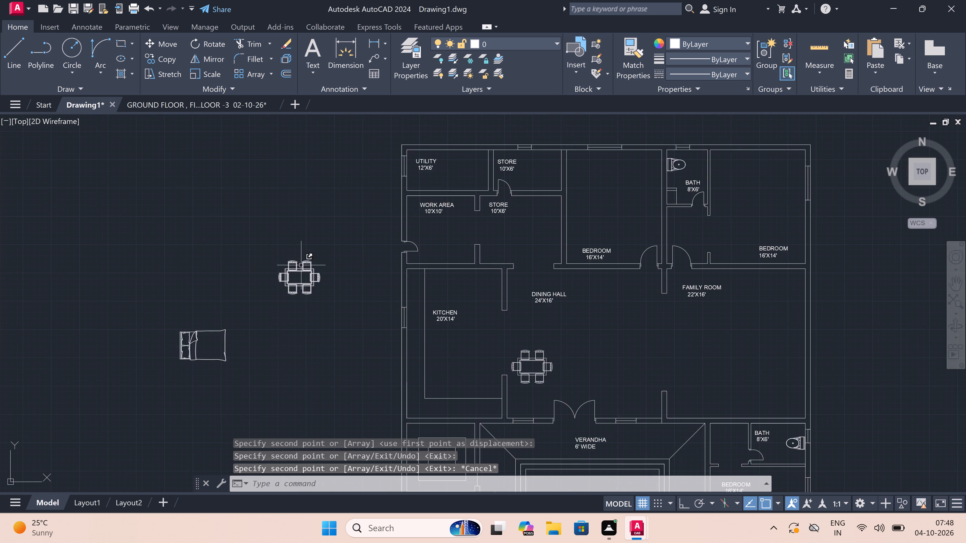
pyautogui.click(347, 238)
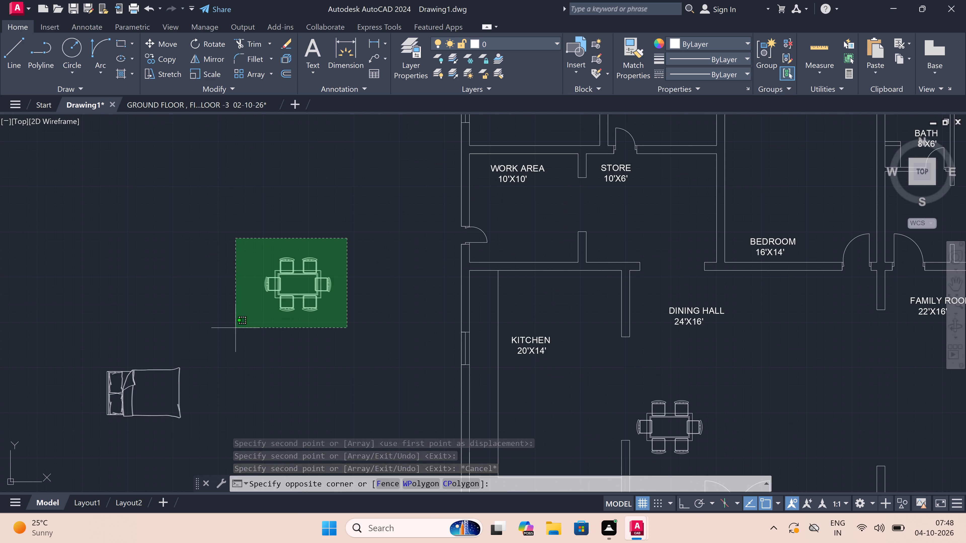
pyautogui.click(235, 328)
pyautogui.press('Delete')
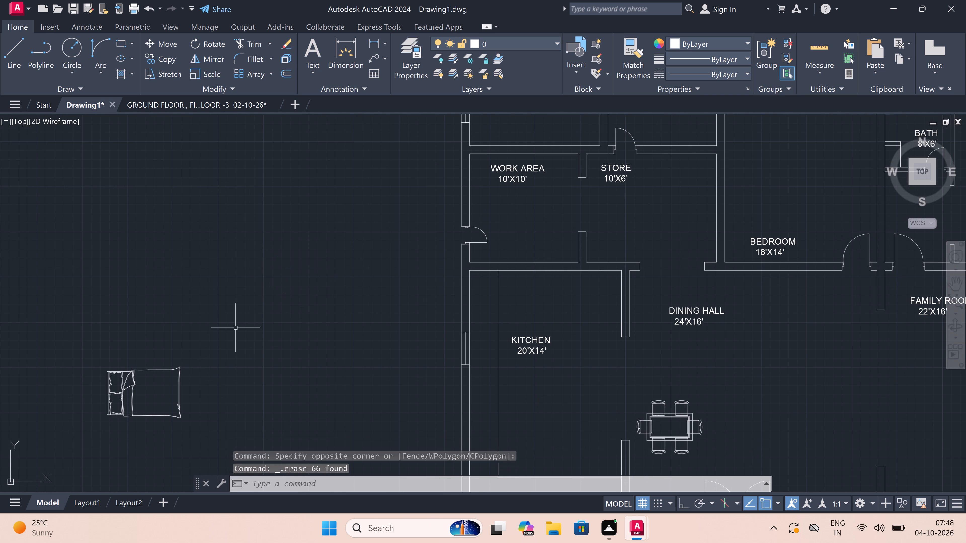
# Rotate the bed outside the plan 90° clockwise about the middle of its headboard, with Ortho on, so the headboard faces north.
pyautogui.scroll(-2, 288, 302)
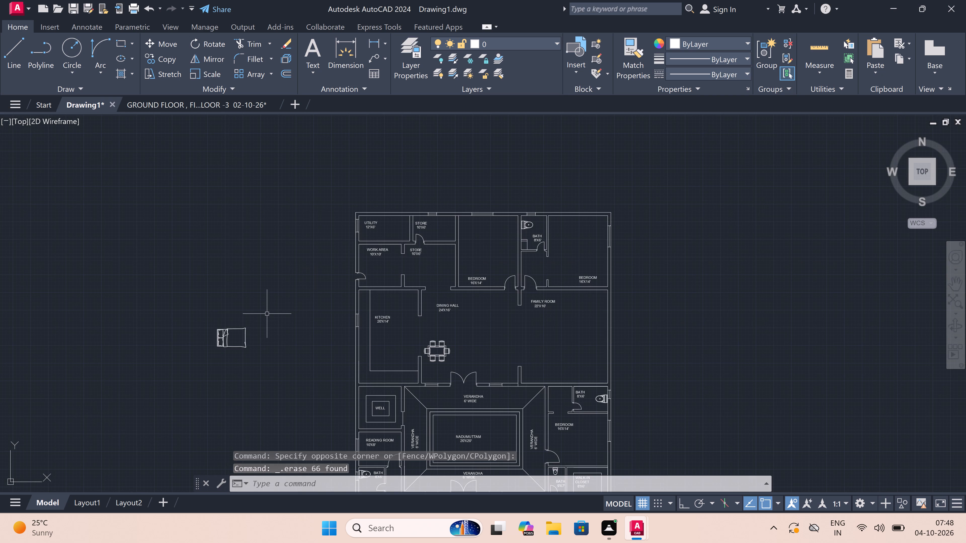
pyautogui.click(267, 314)
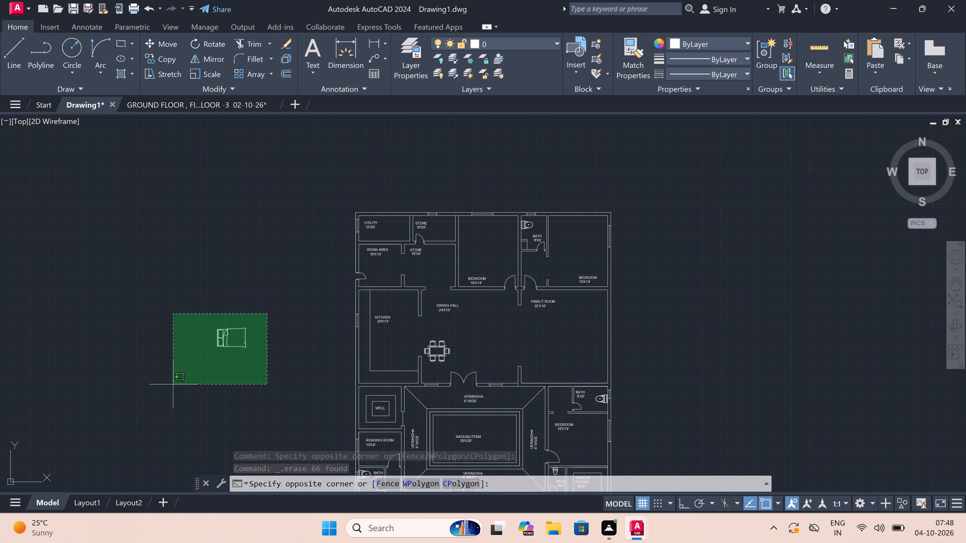
pyautogui.click(173, 384)
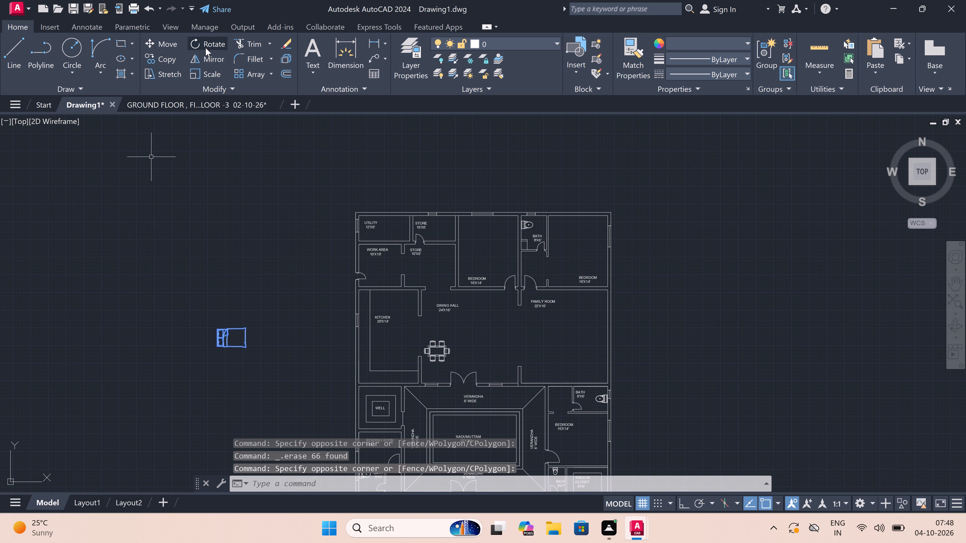
pyautogui.click(207, 45)
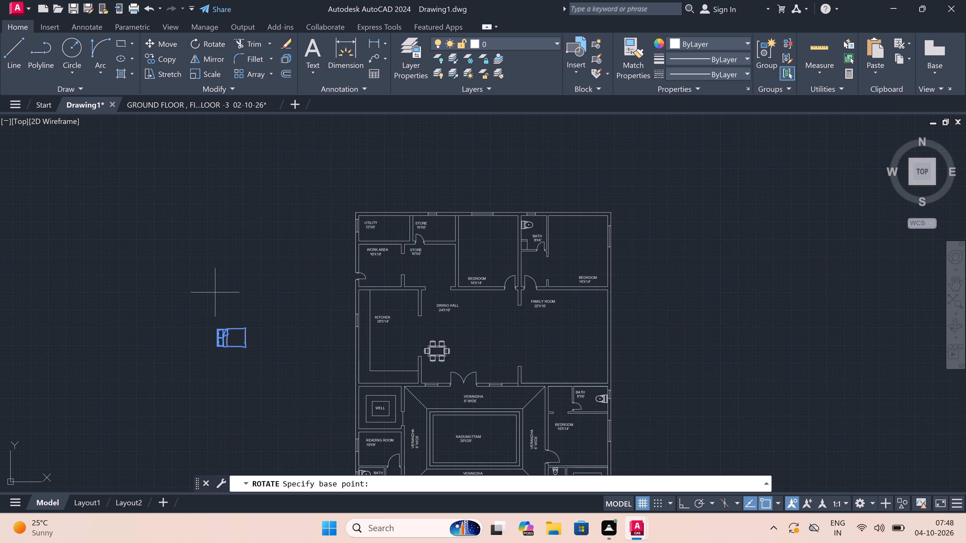
pyautogui.scroll(2, 214, 346)
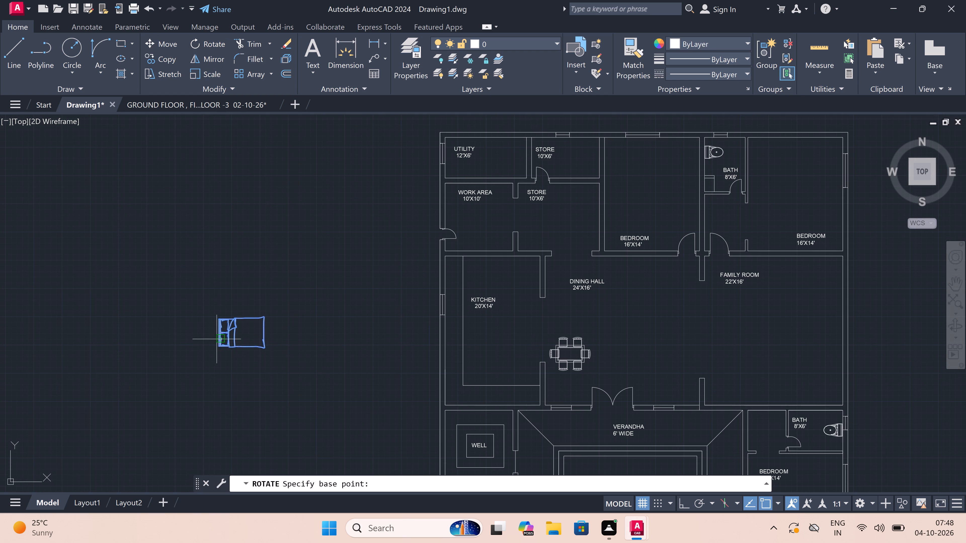
pyautogui.click(218, 330)
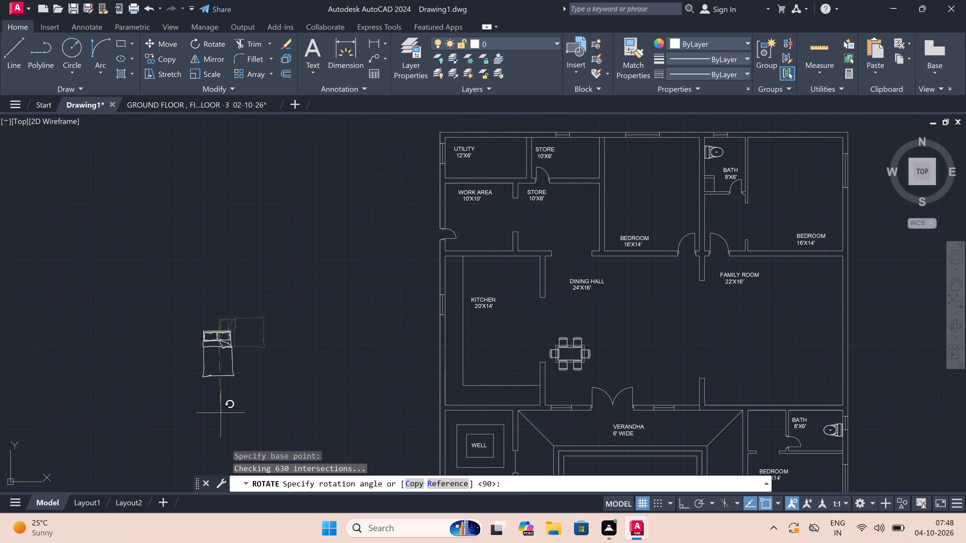
pyautogui.press('F8')
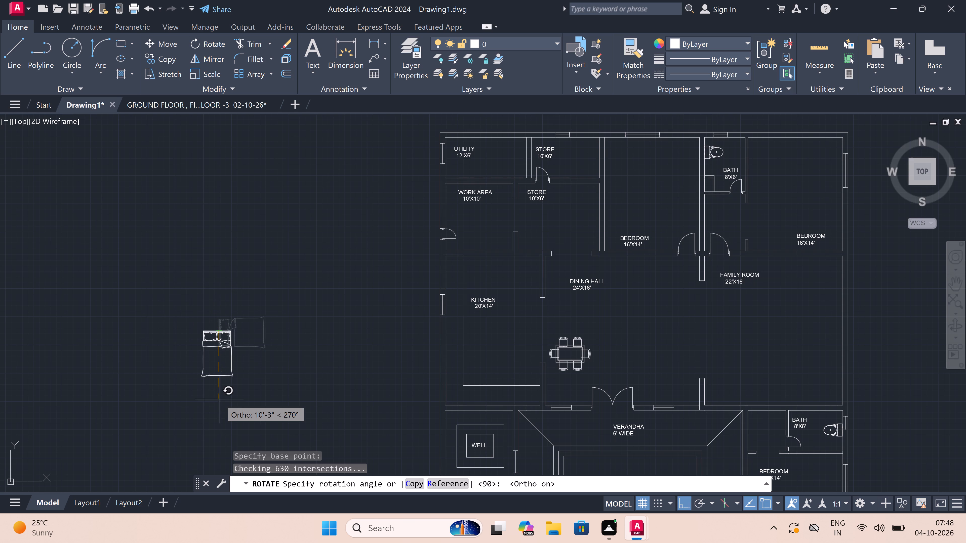
pyautogui.scroll(1, 205, 395)
pyautogui.click(205, 395)
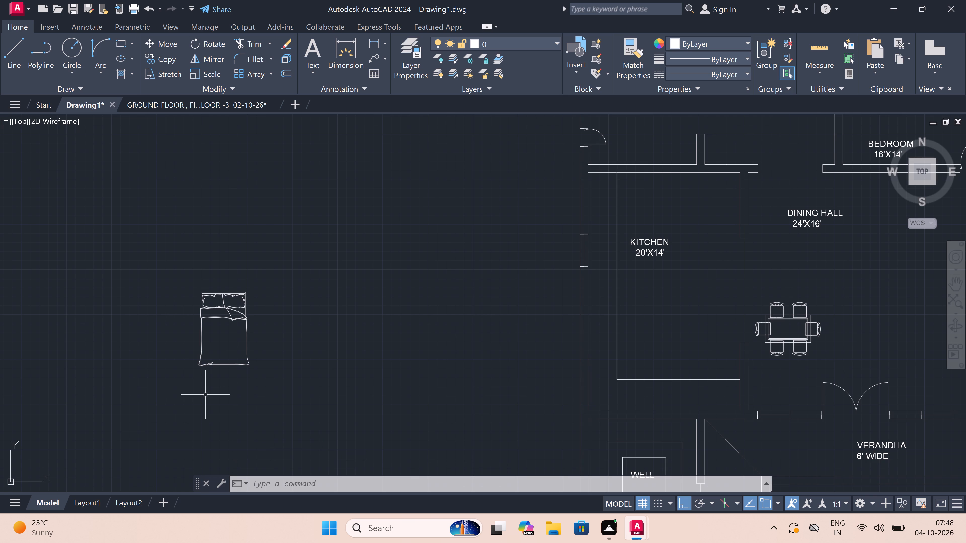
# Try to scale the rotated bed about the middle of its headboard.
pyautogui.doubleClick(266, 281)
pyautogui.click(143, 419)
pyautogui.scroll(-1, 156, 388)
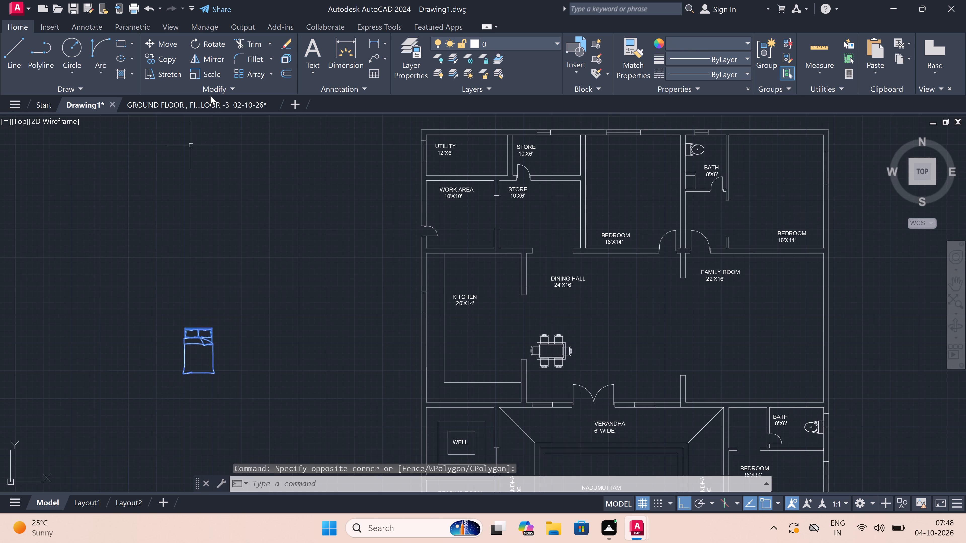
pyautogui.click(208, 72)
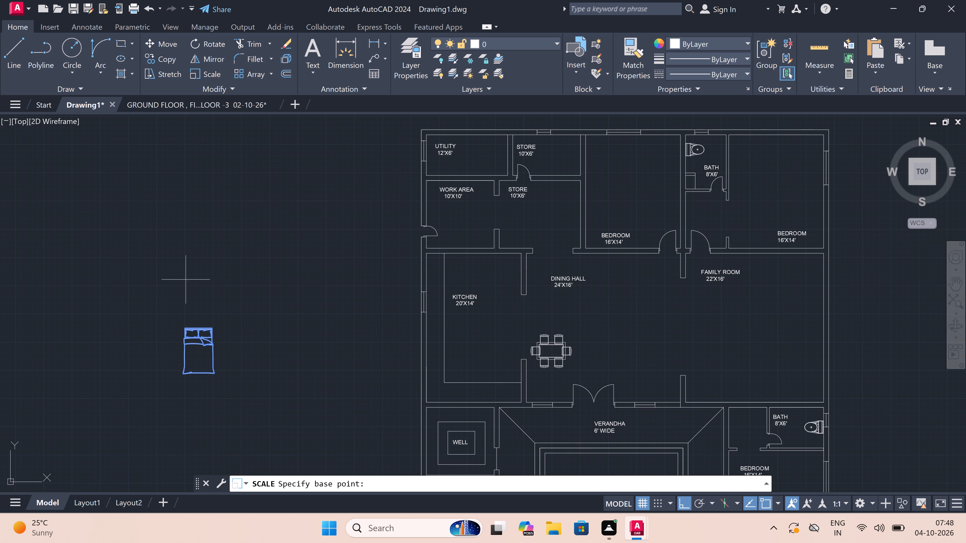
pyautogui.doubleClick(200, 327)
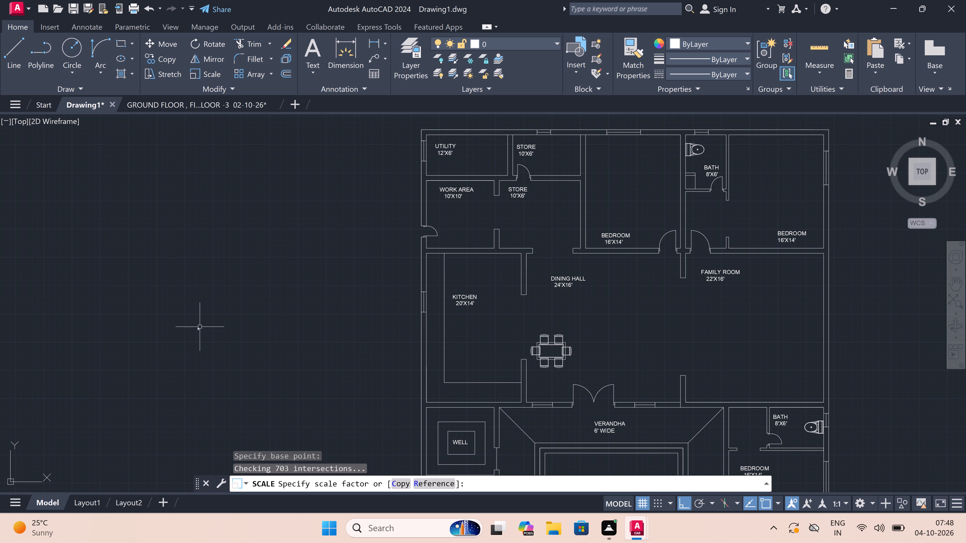
# Scale the tiny bed up about the middle of its headboard until it is about half the kitchen's width.
pyautogui.scroll(3, 187, 342)
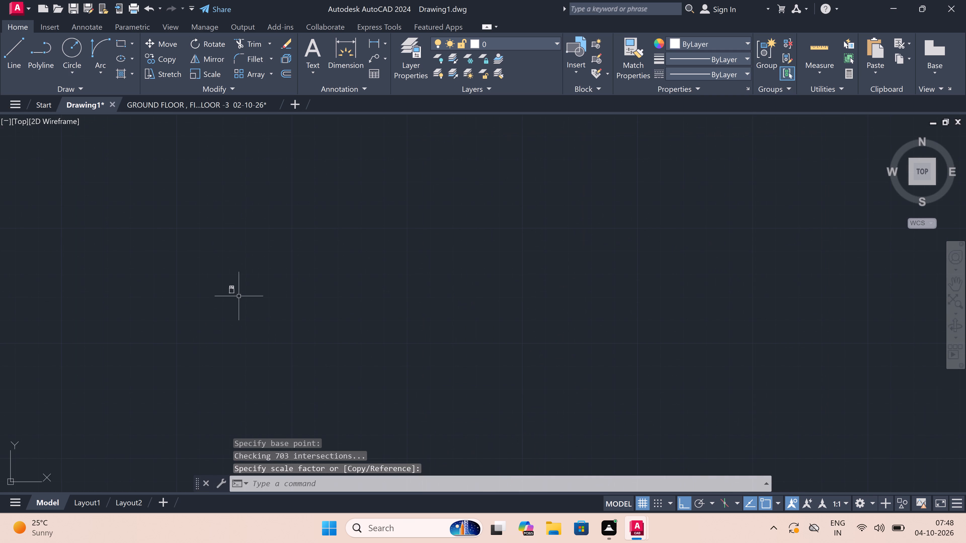
pyautogui.scroll(3, 284, 250)
pyautogui.scroll(-2, 283, 249)
pyautogui.click(262, 264)
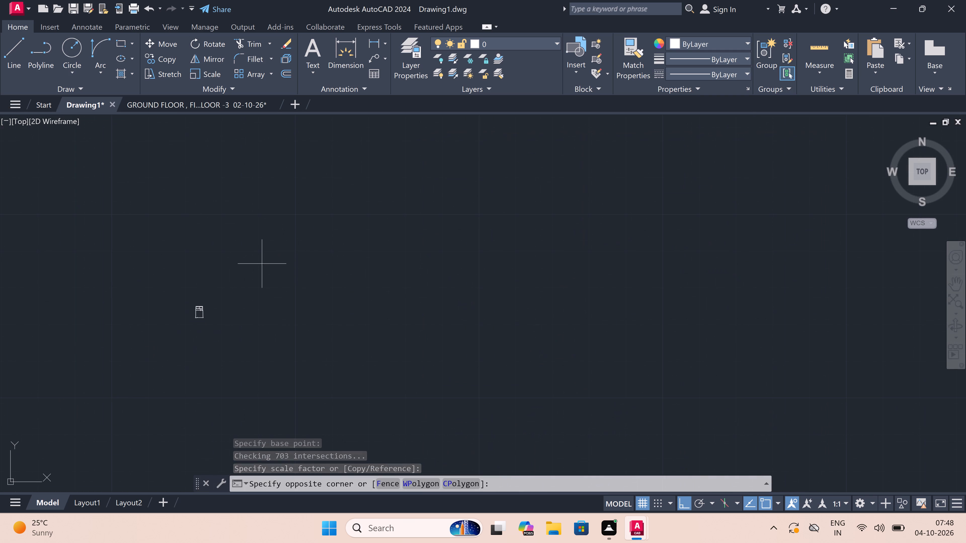
pyautogui.click(148, 338)
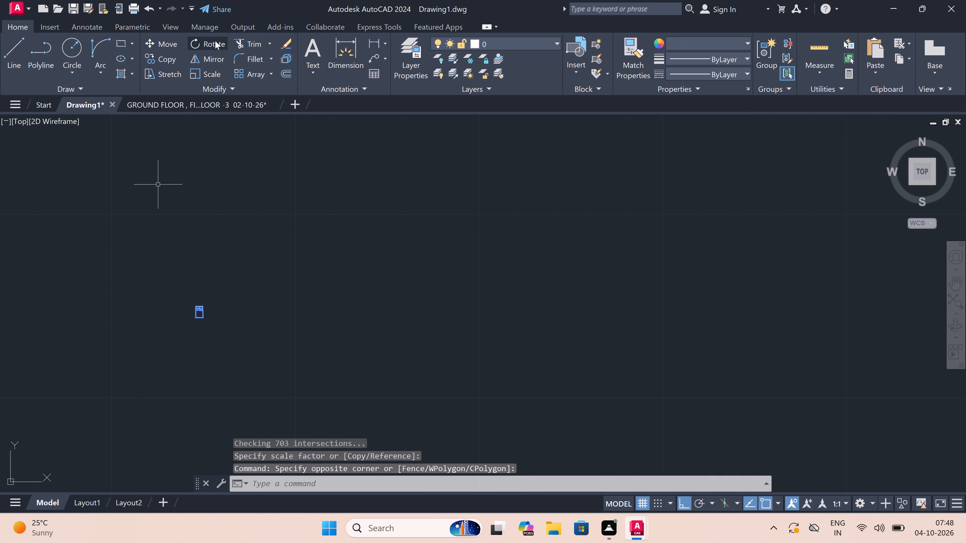
pyautogui.doubleClick(207, 72)
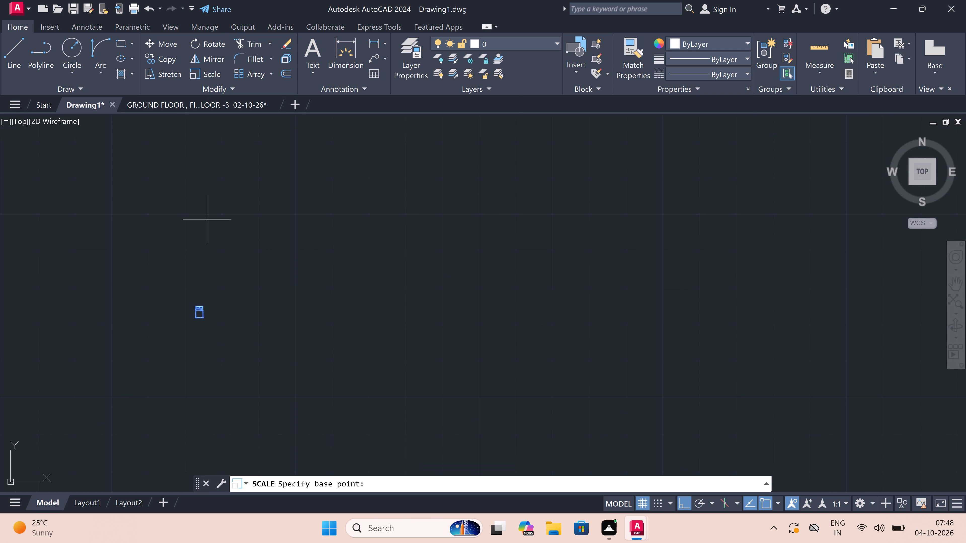
pyautogui.scroll(2, 186, 308)
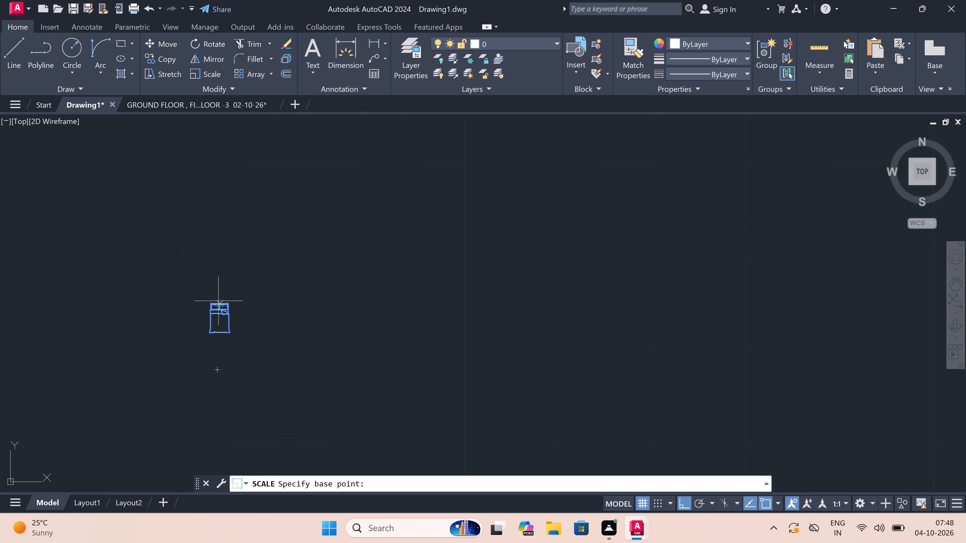
pyautogui.click(219, 302)
pyautogui.scroll(-4, 243, 229)
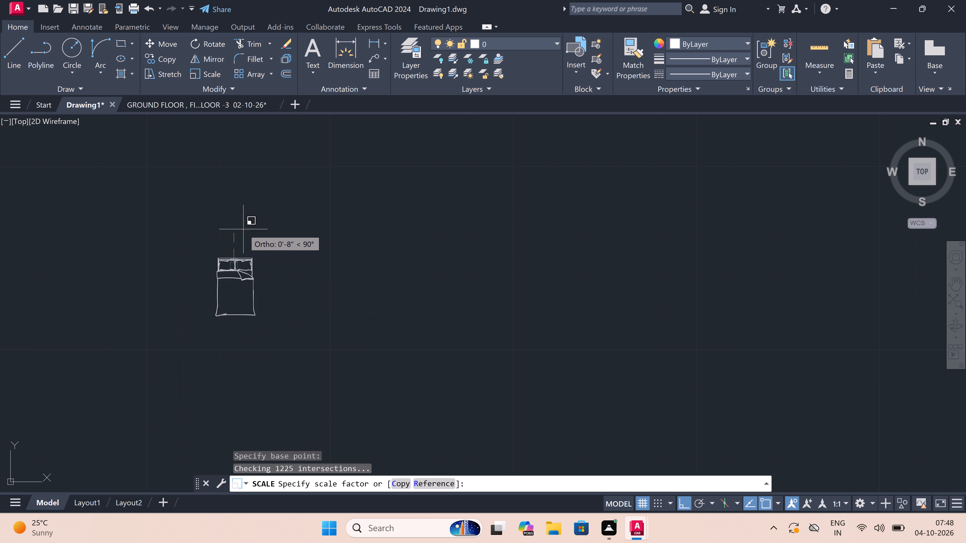
pyautogui.scroll(-3, 244, 227)
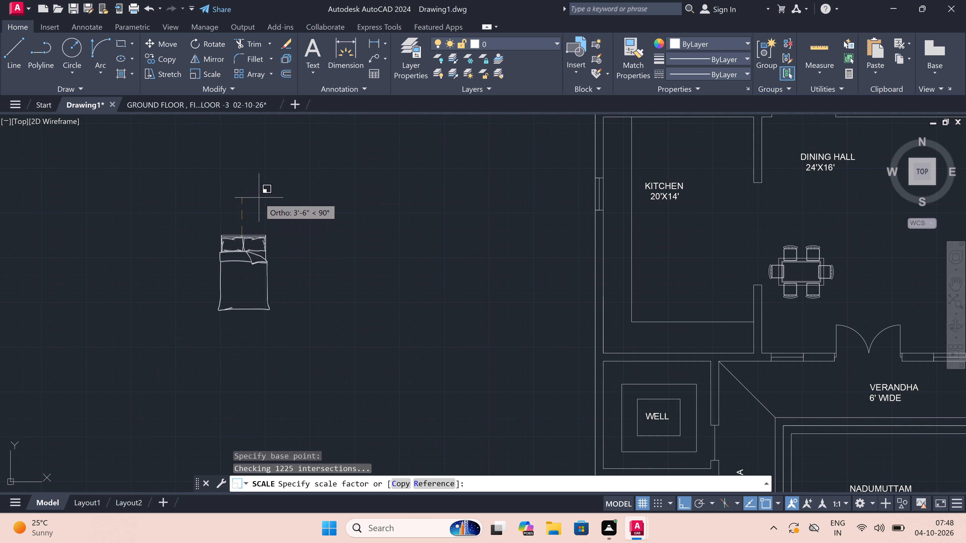
pyautogui.scroll(-3, 265, 184)
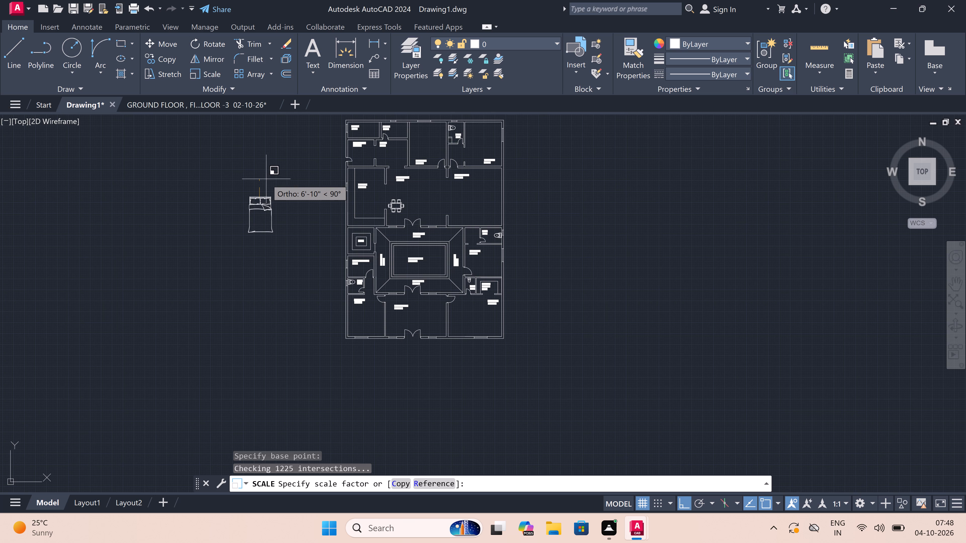
pyautogui.scroll(3, 266, 179)
pyautogui.doubleClick(268, 185)
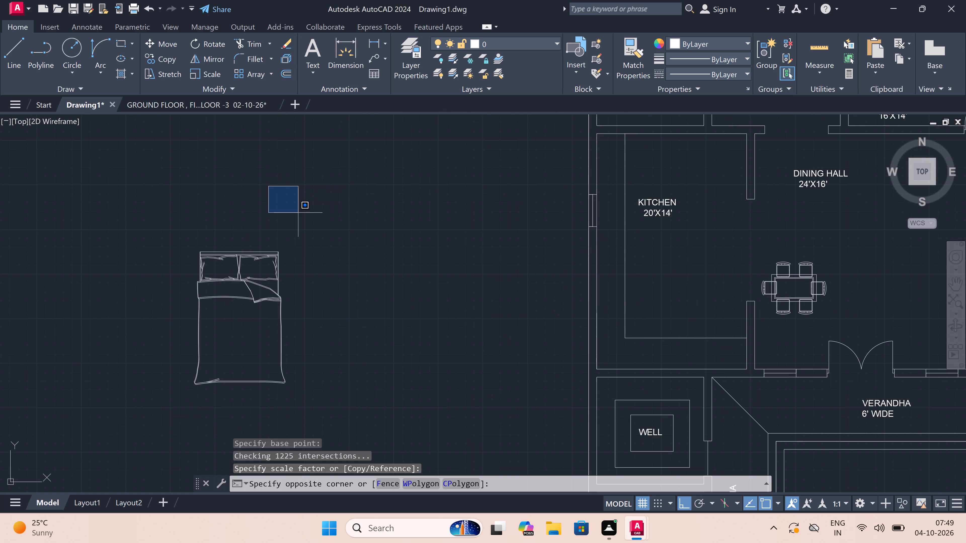
pyautogui.press('Escape')
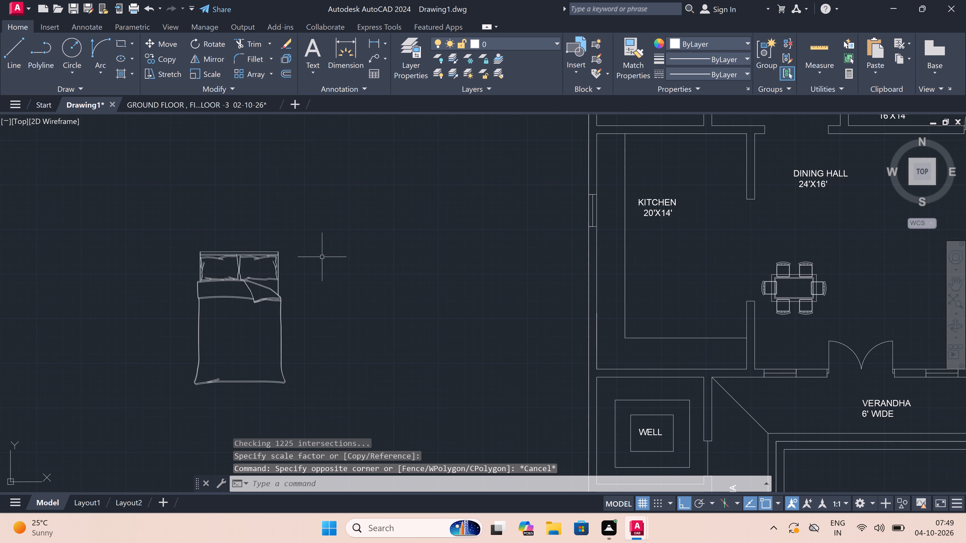
# Copy the bed outside the plan by its headboard midpoint into the northeast 16'X14' bedroom, headboard against the north wall, with Ortho off.
pyautogui.click(332, 213)
pyautogui.scroll(-2, 235, 314)
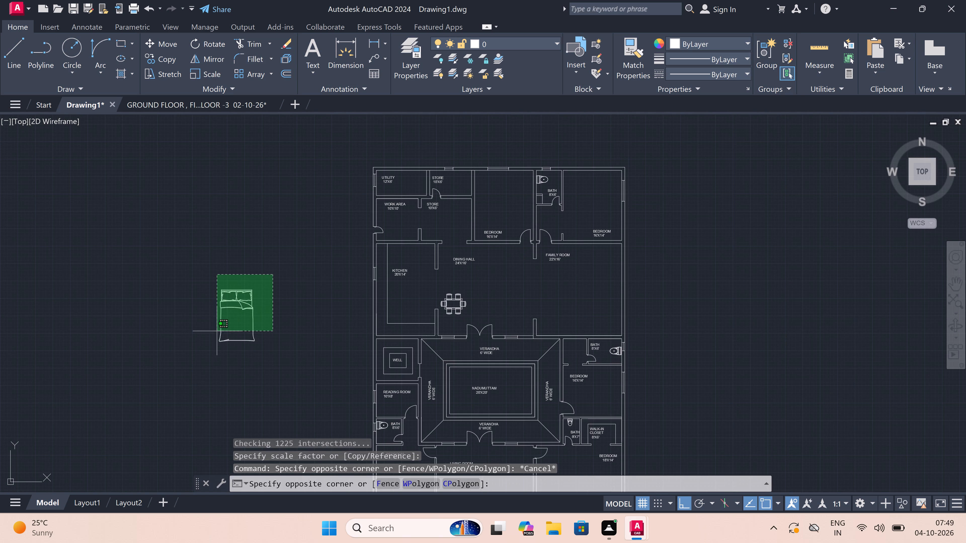
pyautogui.click(190, 359)
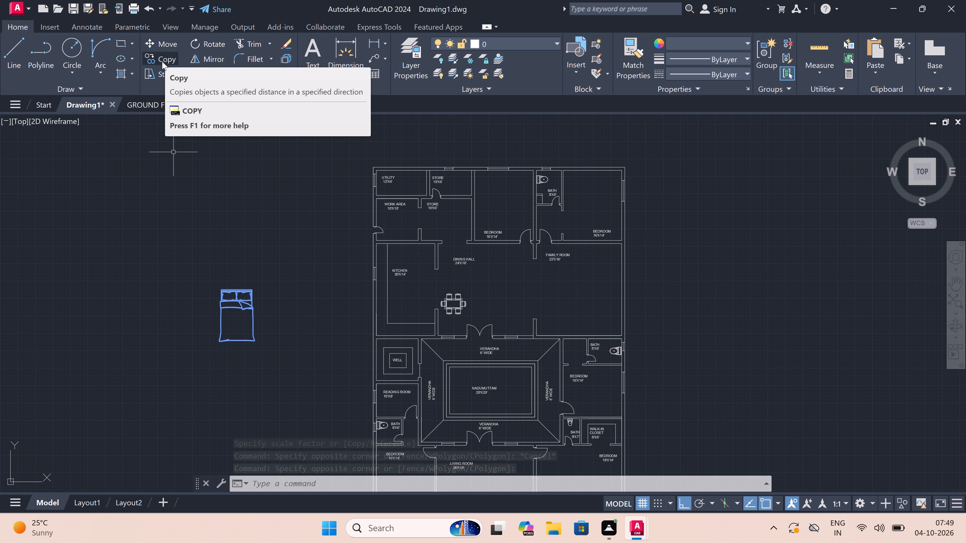
pyautogui.click(168, 55)
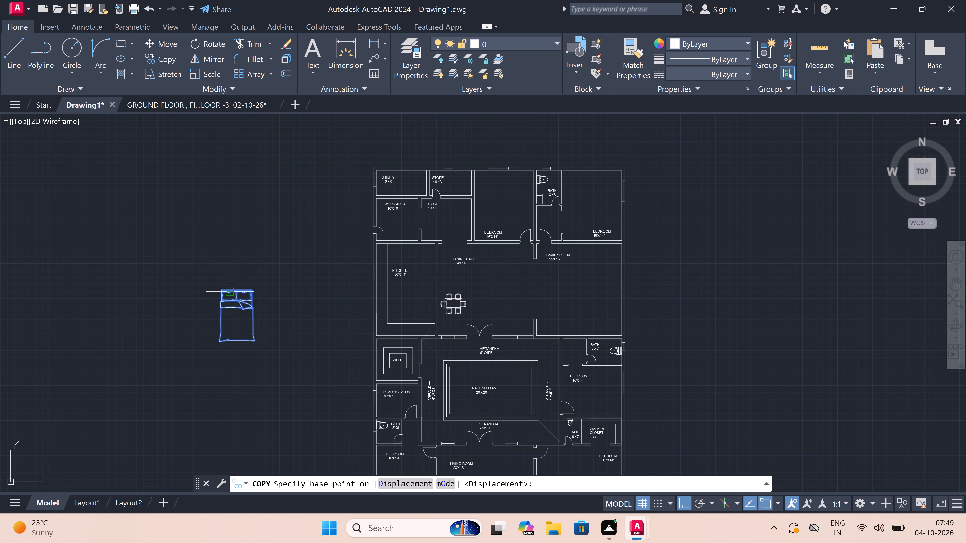
pyautogui.click(236, 288)
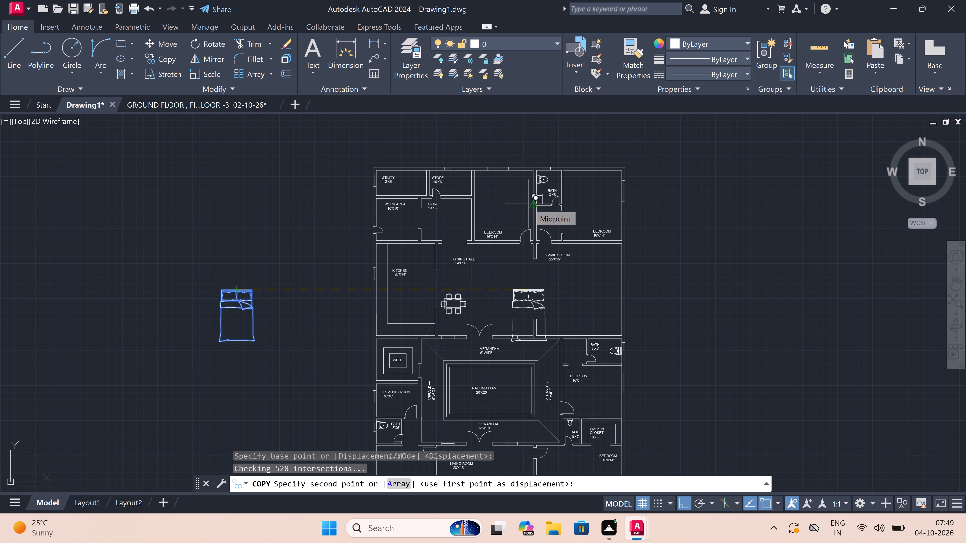
pyautogui.press('F8')
pyautogui.scroll(3, 619, 167)
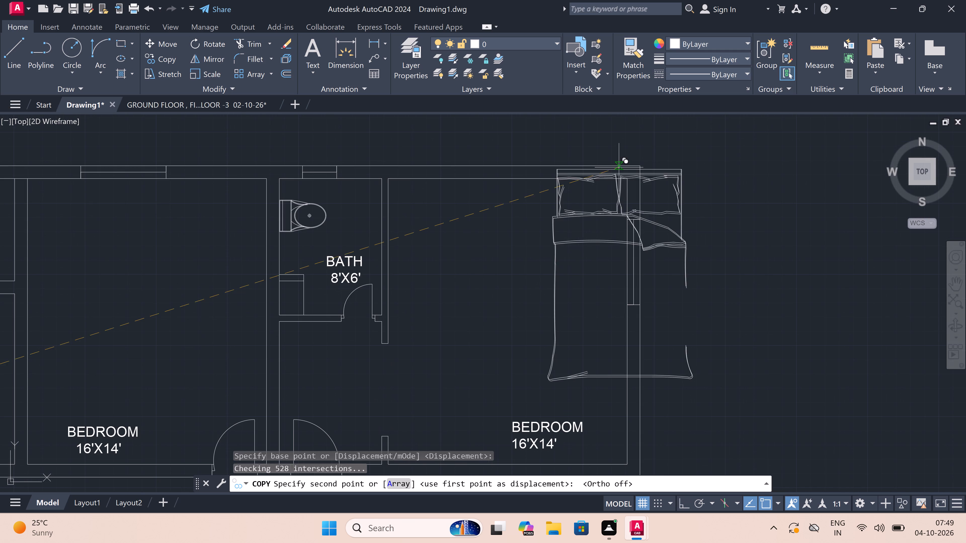
pyautogui.scroll(2, 510, 177)
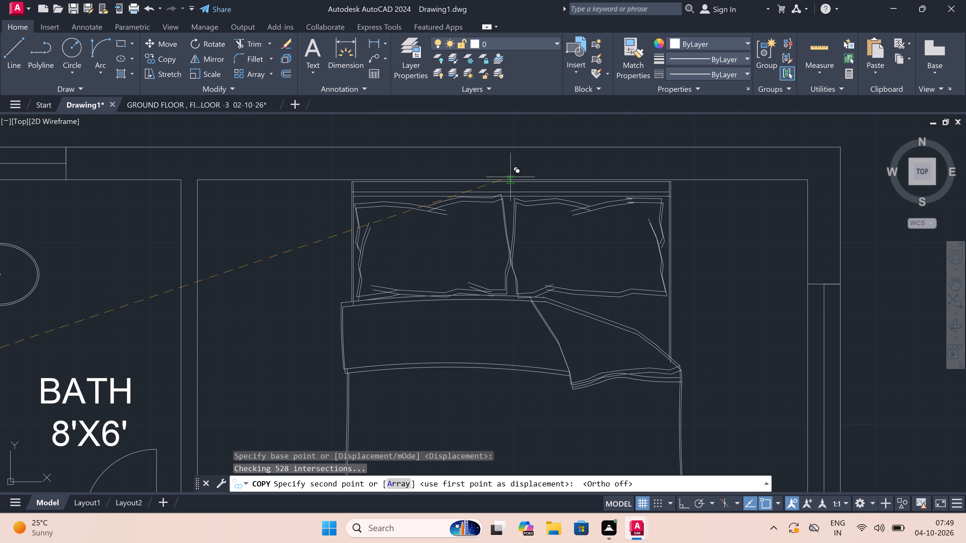
pyautogui.click(510, 177)
pyautogui.scroll(-7, 468, 169)
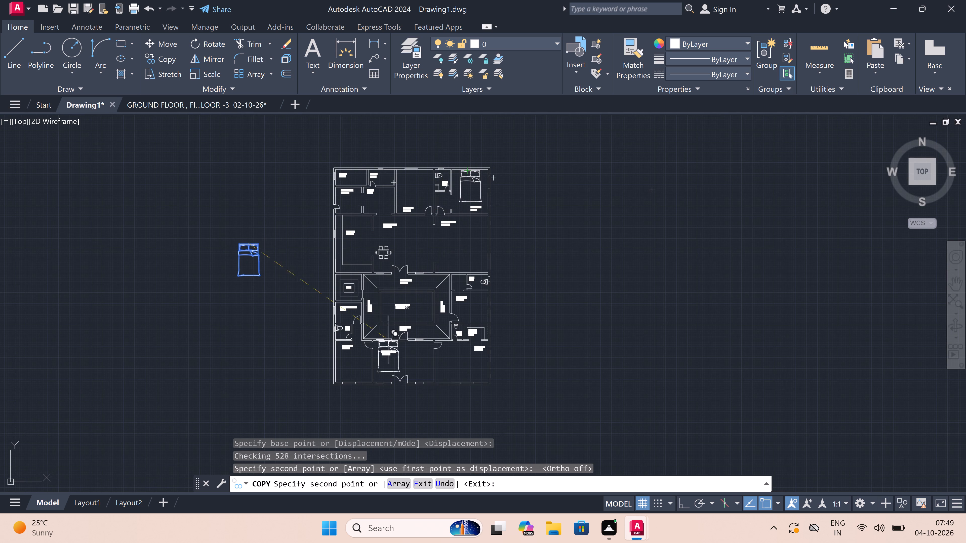
pyautogui.scroll(3, 353, 367)
pyautogui.scroll(-1, 353, 367)
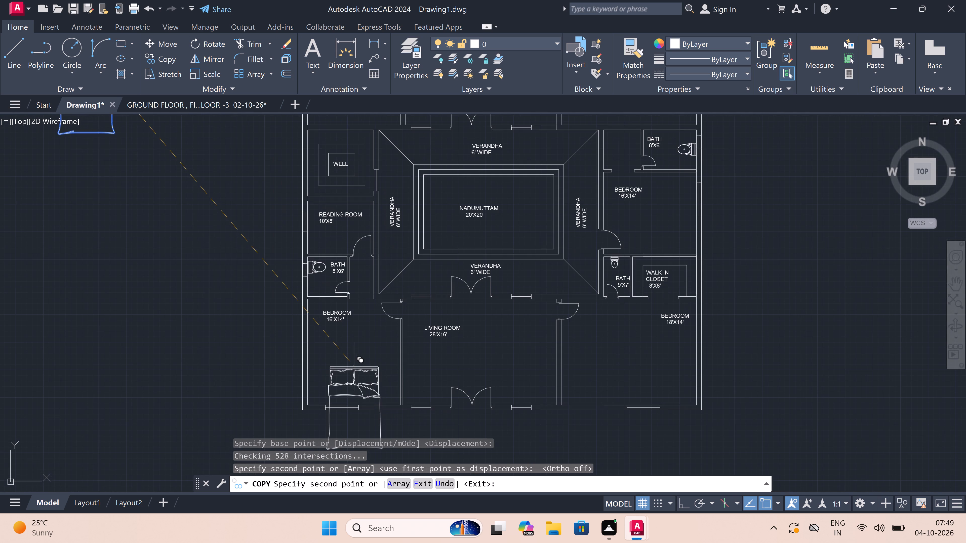
pyautogui.scroll(-1, 355, 365)
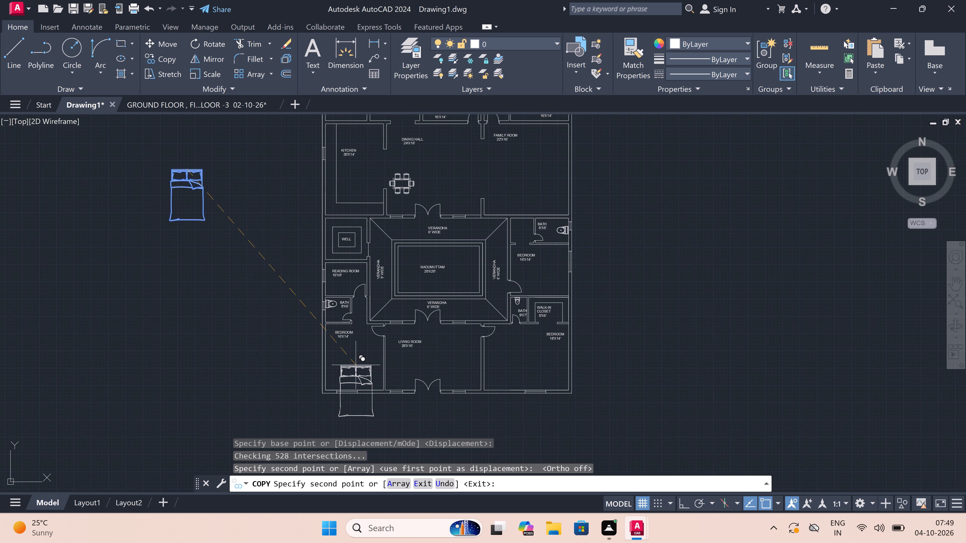
pyautogui.scroll(-1, 356, 364)
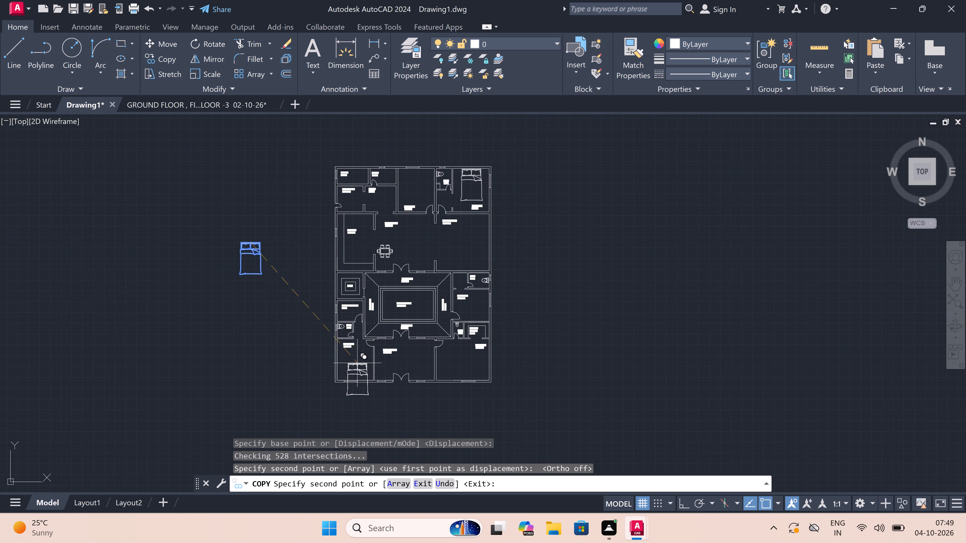
pyautogui.press('Escape')
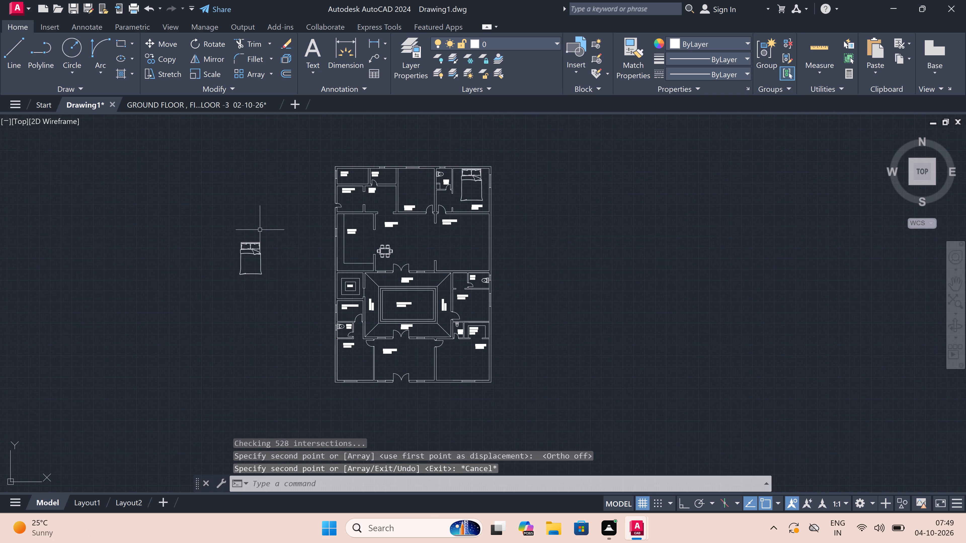
# Rotate the bed outside the plan 90° clockwise about the middle of its headboard so the headboard faces east.
pyautogui.scroll(1, 260, 230)
pyautogui.click(275, 237)
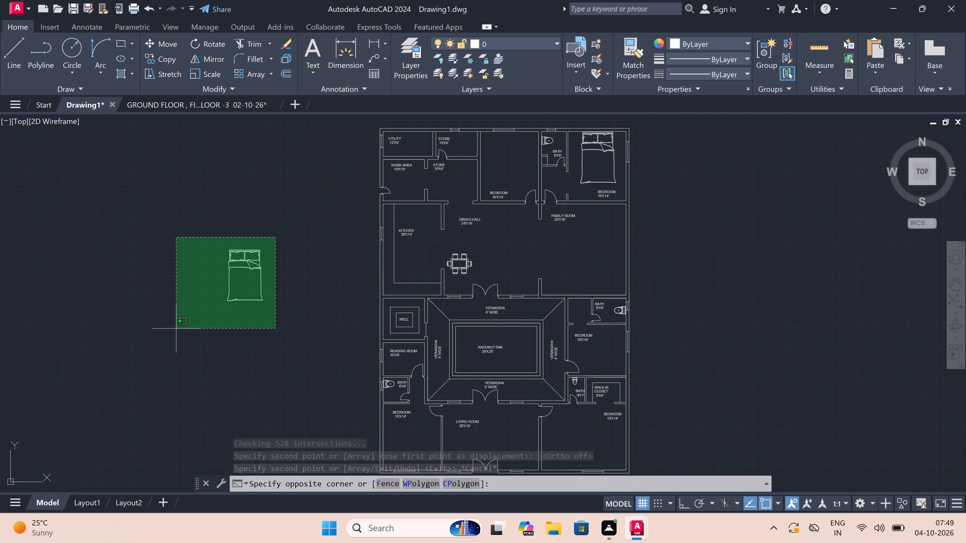
pyautogui.click(158, 344)
pyautogui.click(200, 42)
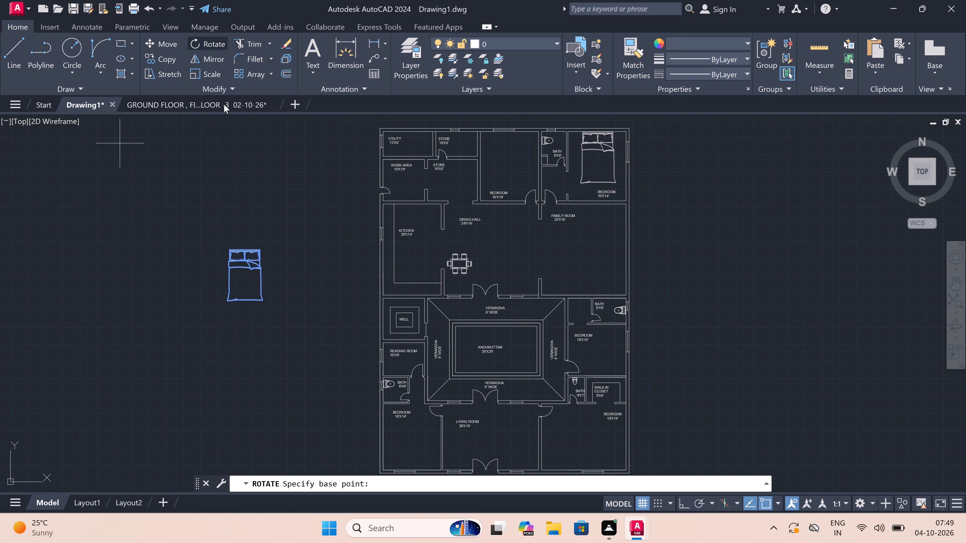
pyautogui.tripleClick(247, 248)
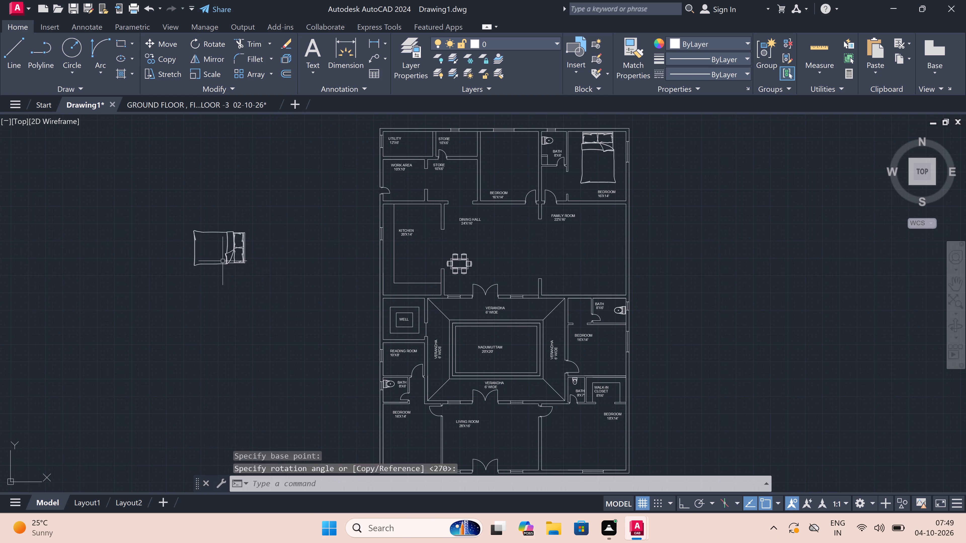
# Copy the rotated bed by its headboard midpoint into the southeast 18'X14' bedroom, headboard against the east wall below the room label.
pyautogui.click(272, 192)
pyautogui.moveTo(272, 193); pyautogui.dragTo(273, 197)
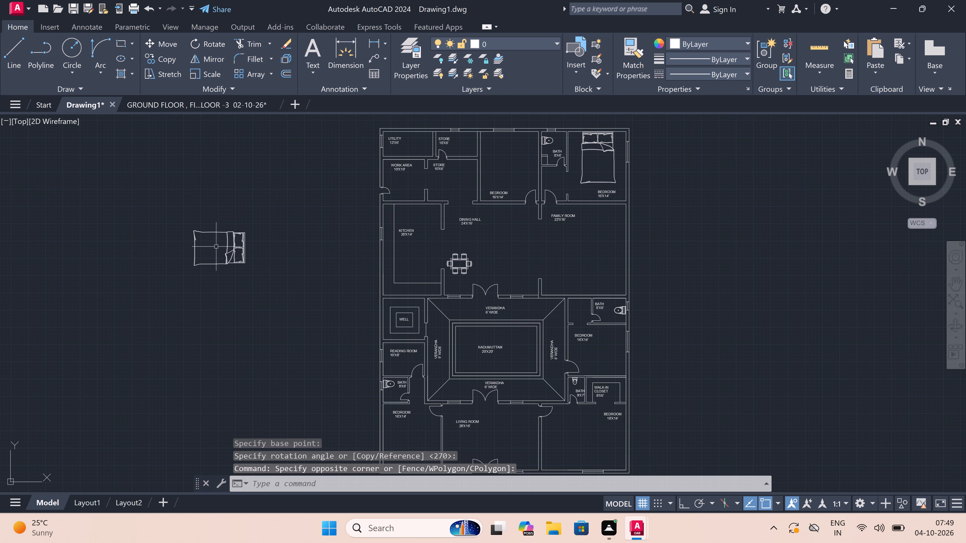
pyautogui.click(260, 212)
pyautogui.doubleClick(122, 319)
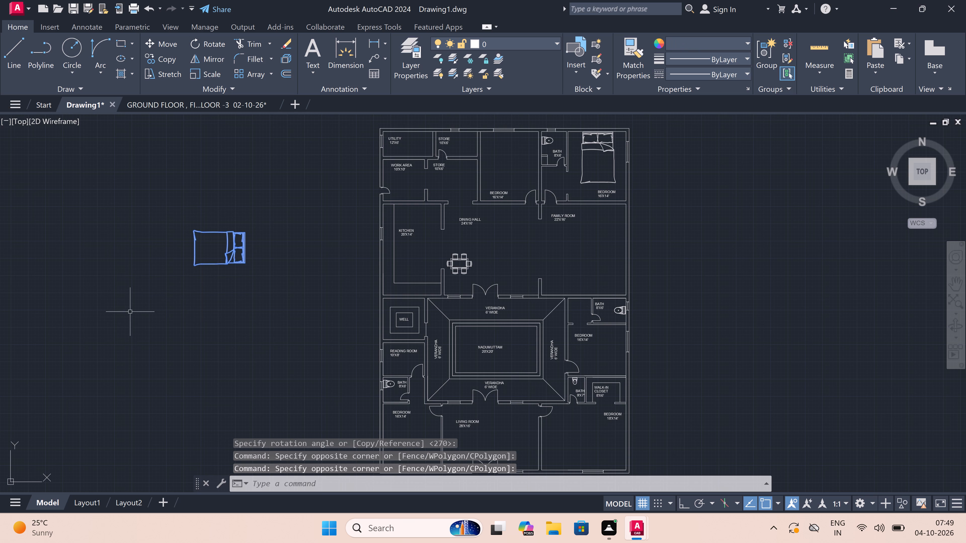
pyautogui.click(163, 58)
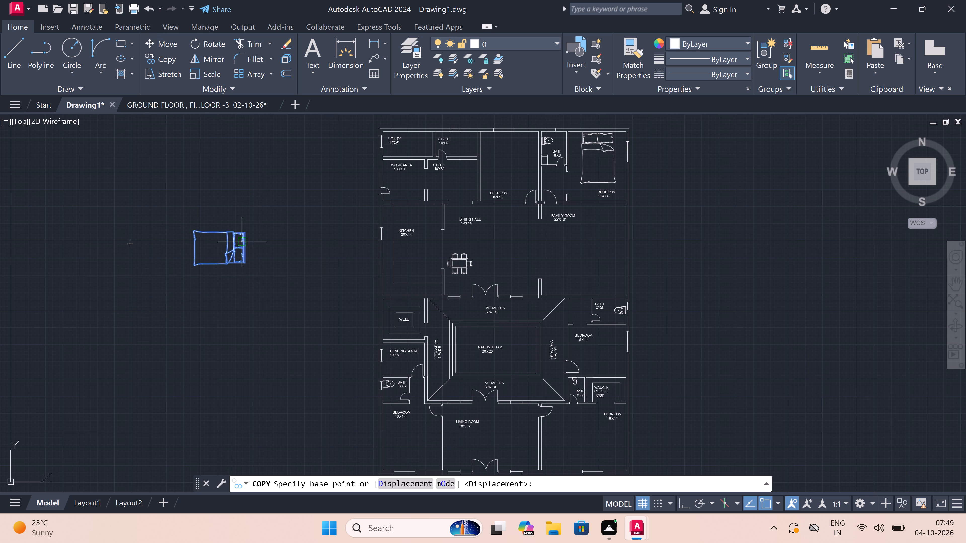
pyautogui.click(244, 246)
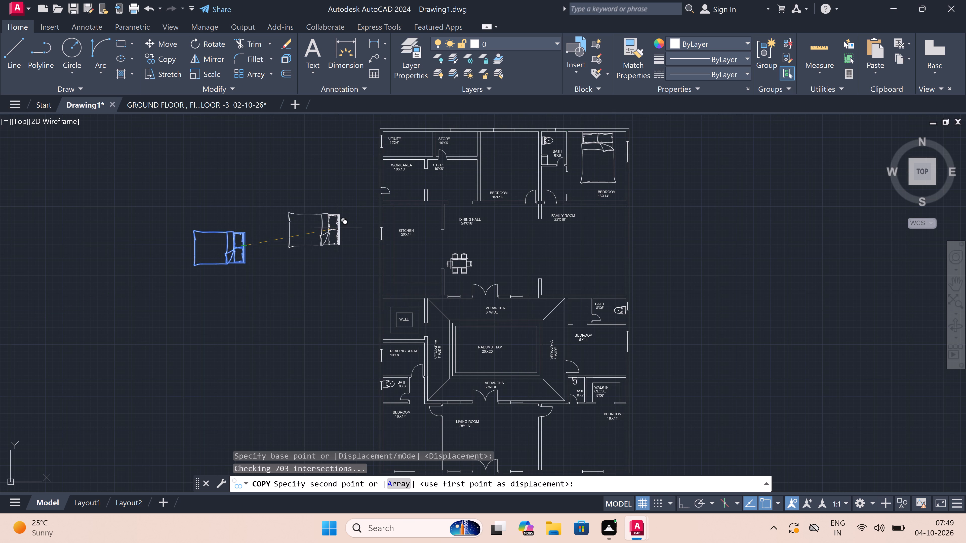
pyautogui.scroll(-3, 336, 223)
pyautogui.scroll(5, 456, 298)
pyautogui.scroll(2, 403, 386)
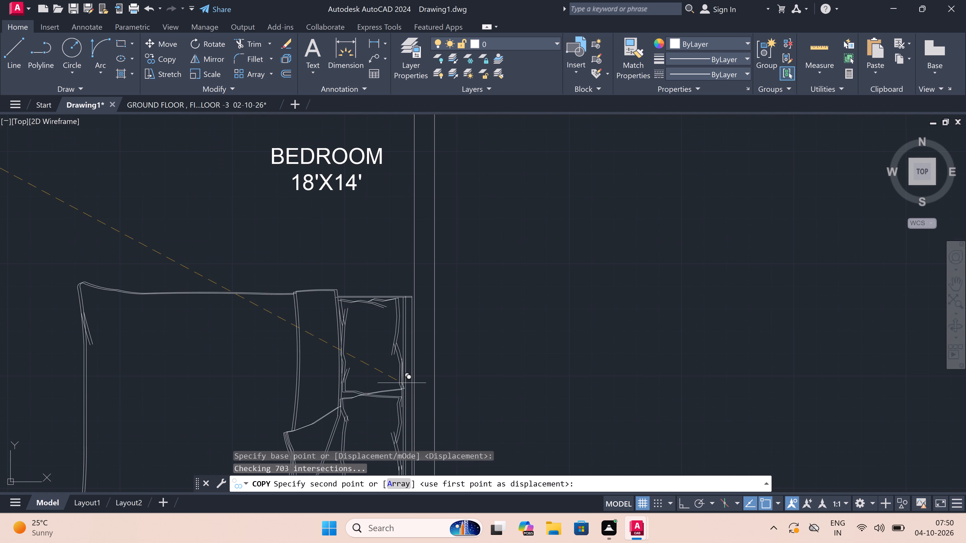
pyautogui.scroll(-1, 402, 368)
pyautogui.click(402, 368)
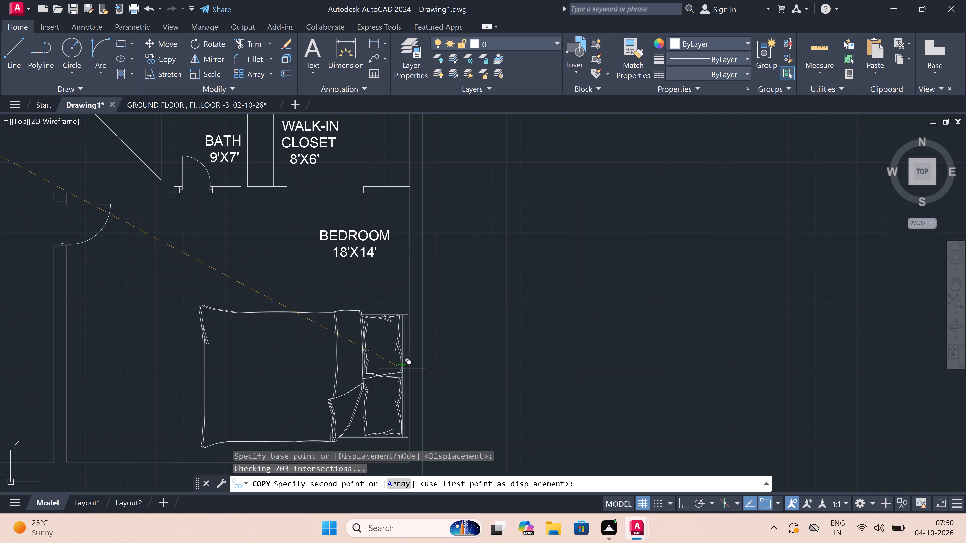
pyautogui.scroll(-6, 382, 337)
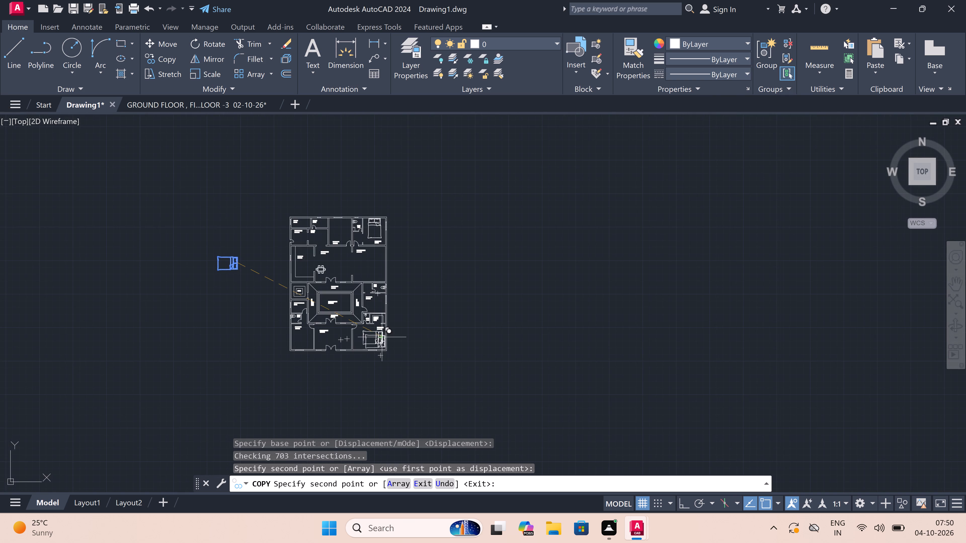
pyautogui.press('Escape')
# Rotate the bed outside the plan 180° about a point inside the mattress, with Ortho on, so the headboard faces west.
pyautogui.scroll(2, 258, 280)
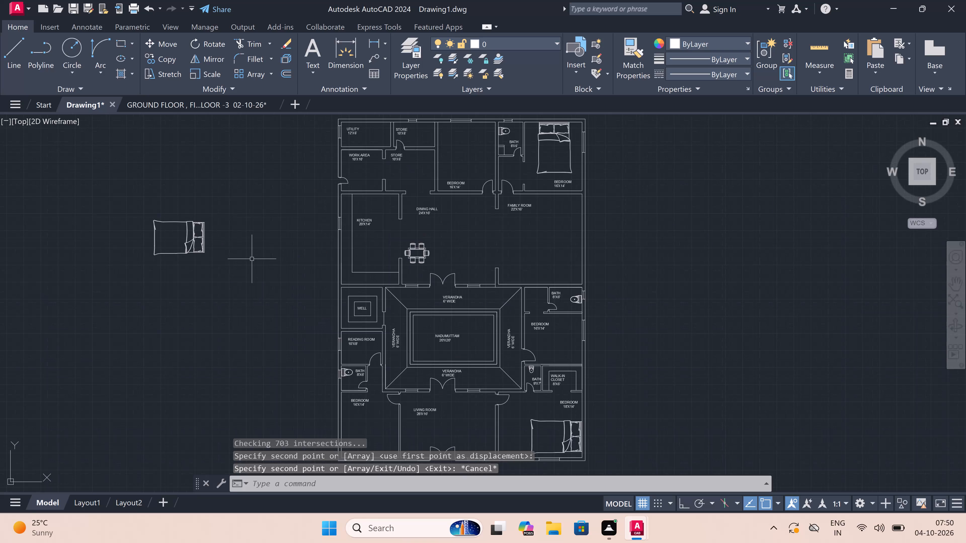
pyautogui.click(229, 213)
pyautogui.click(118, 295)
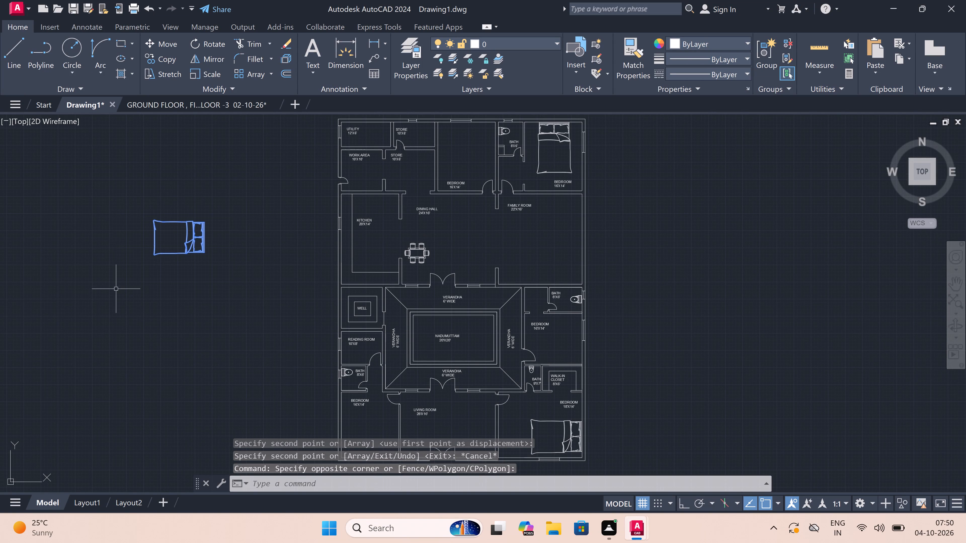
pyautogui.click(202, 43)
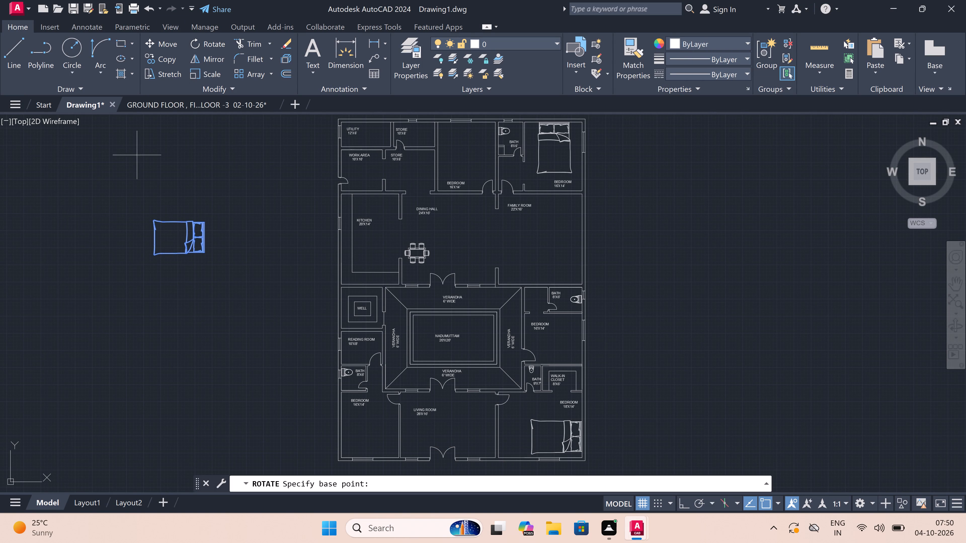
pyautogui.click(167, 235)
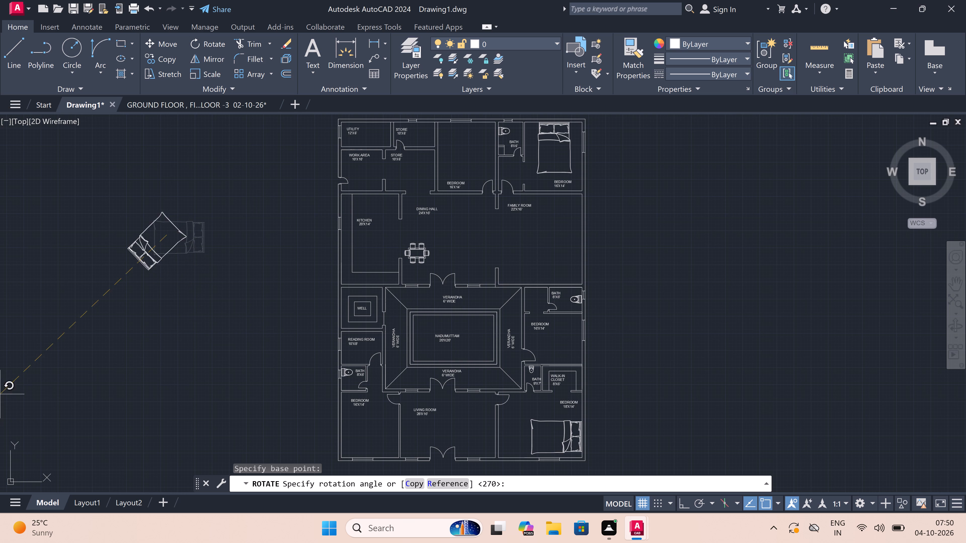
pyautogui.press('F8')
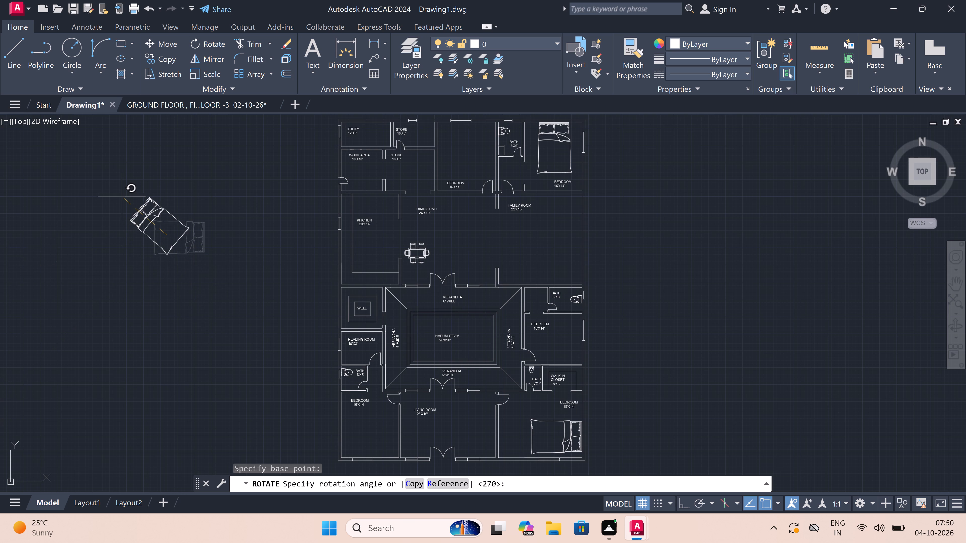
pyautogui.click(114, 219)
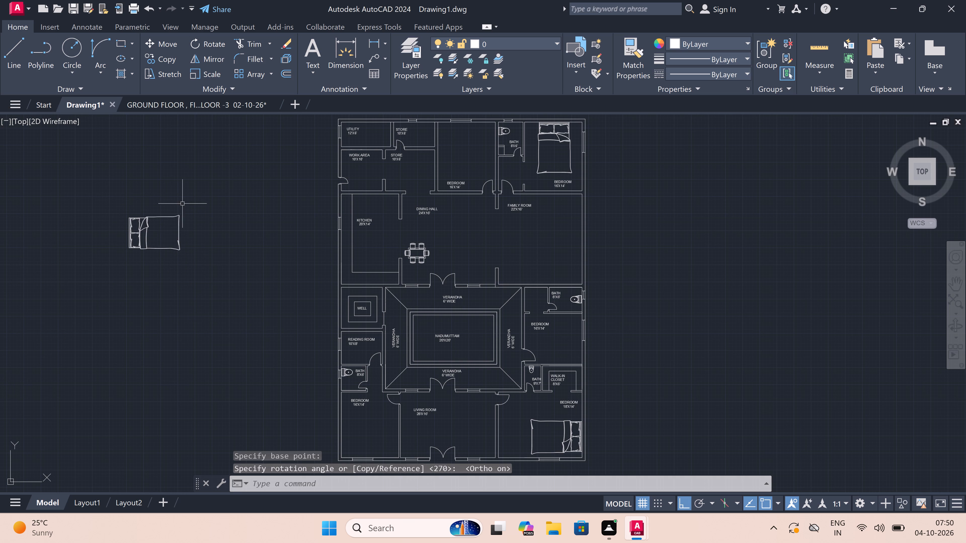
# Move the bed outside the plan by its headboard midpoint into the southwest 16'X14' bedroom, headboard against the west wall, with Ortho off.
pyautogui.click(192, 202)
pyautogui.doubleClick(78, 293)
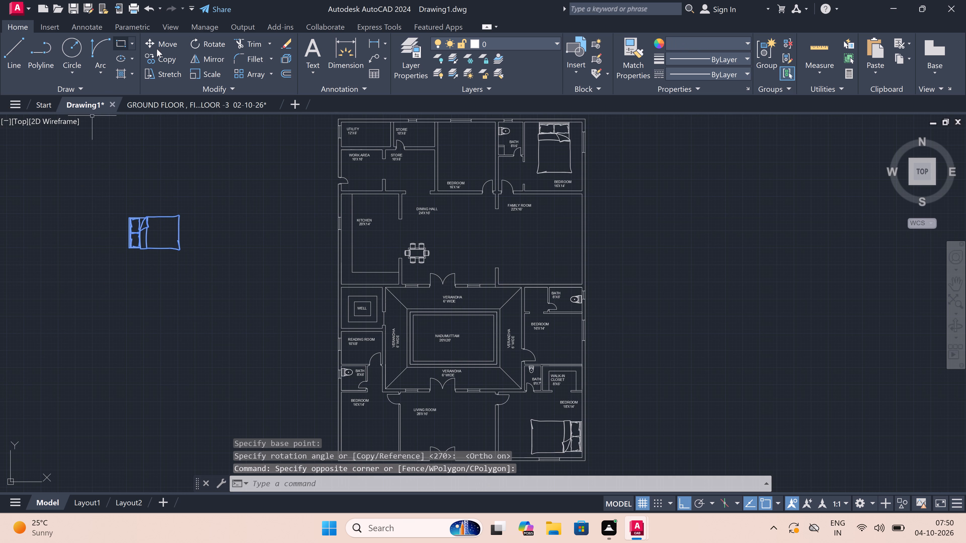
pyautogui.click(165, 39)
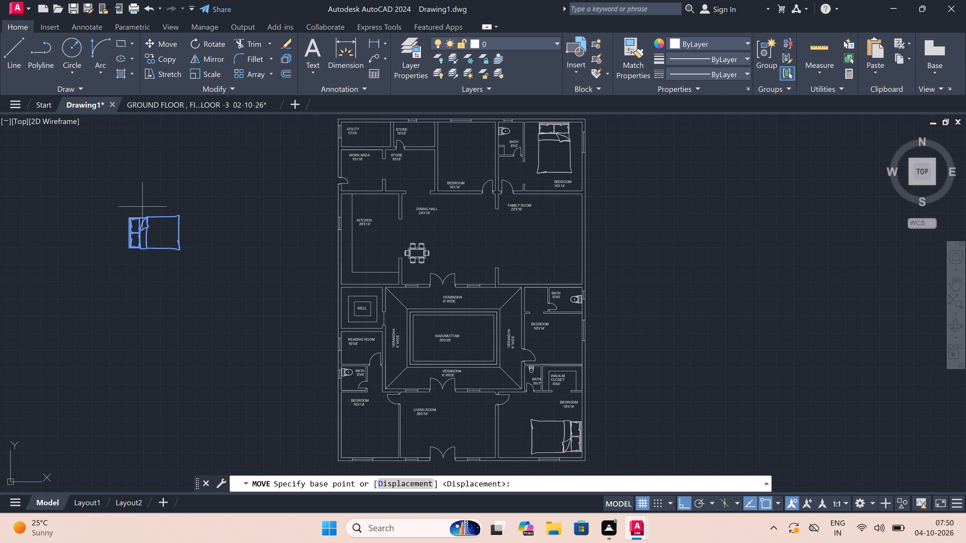
pyautogui.scroll(4, 123, 232)
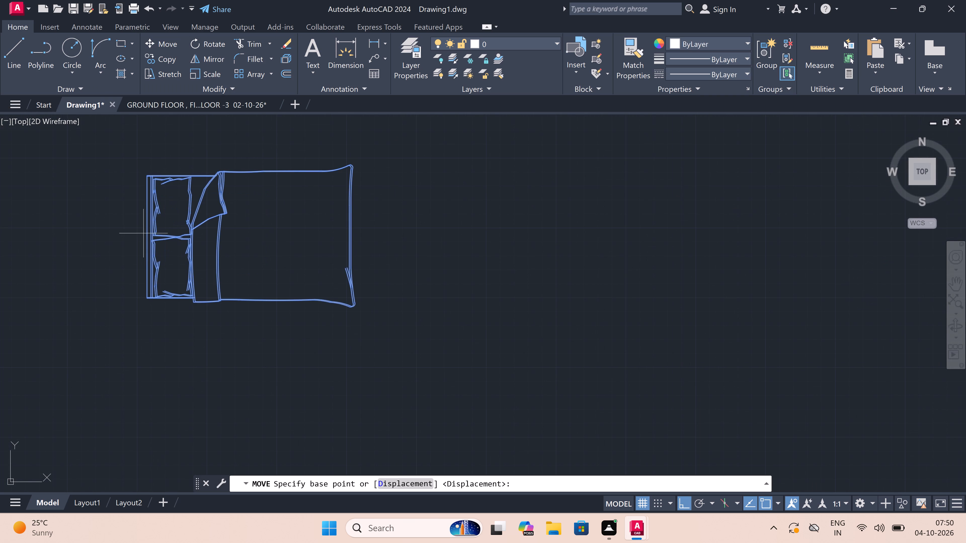
pyautogui.click(145, 235)
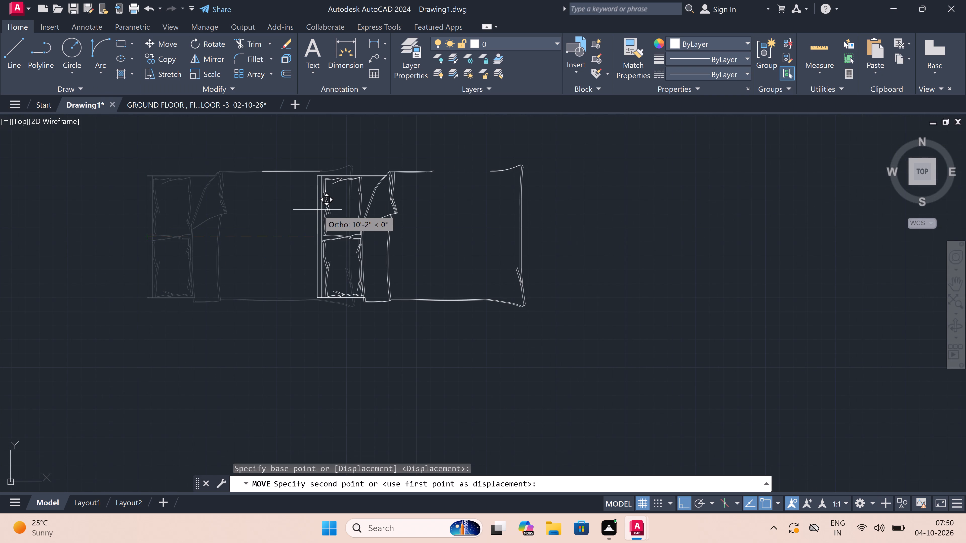
pyautogui.press('F8')
pyautogui.scroll(-6, 292, 203)
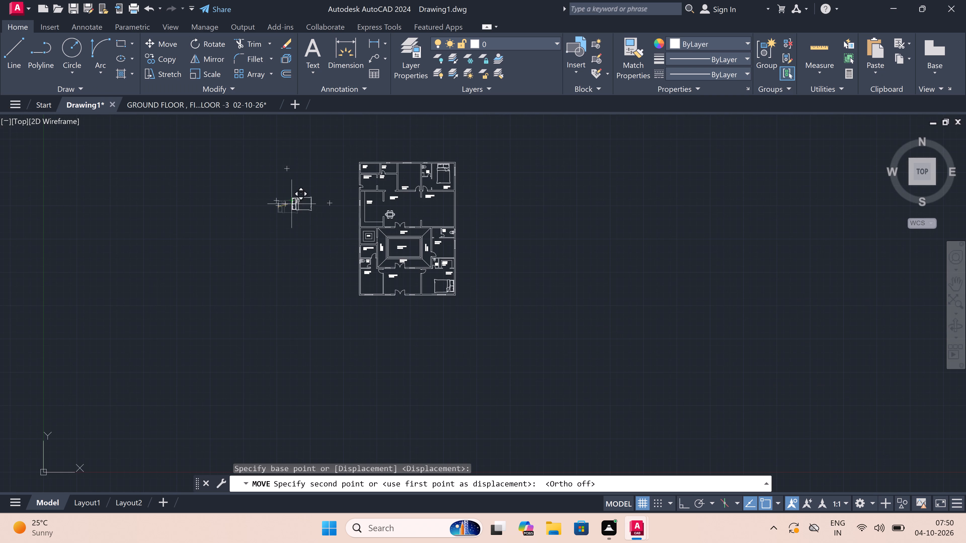
pyautogui.scroll(5, 353, 272)
pyautogui.scroll(-2, 385, 332)
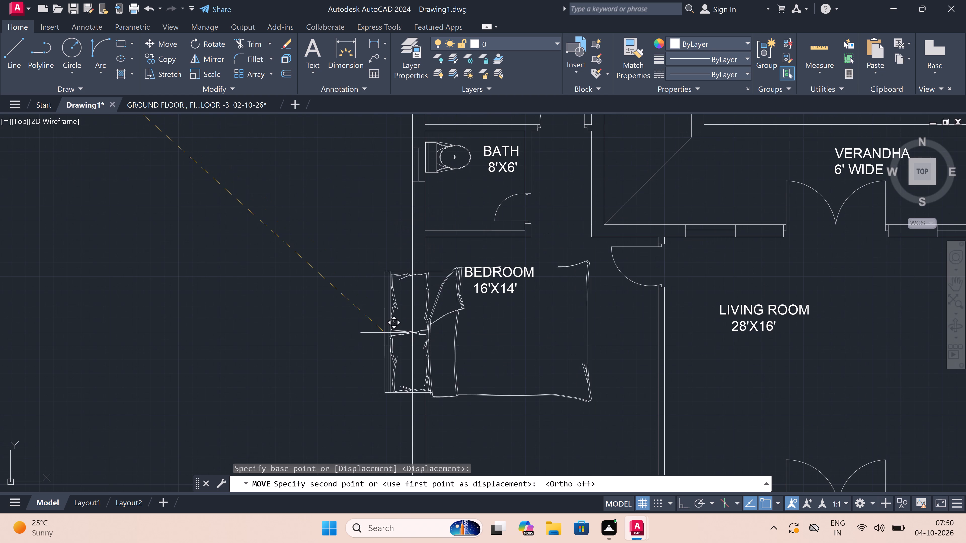
pyautogui.scroll(-2, 385, 332)
pyautogui.scroll(5, 398, 349)
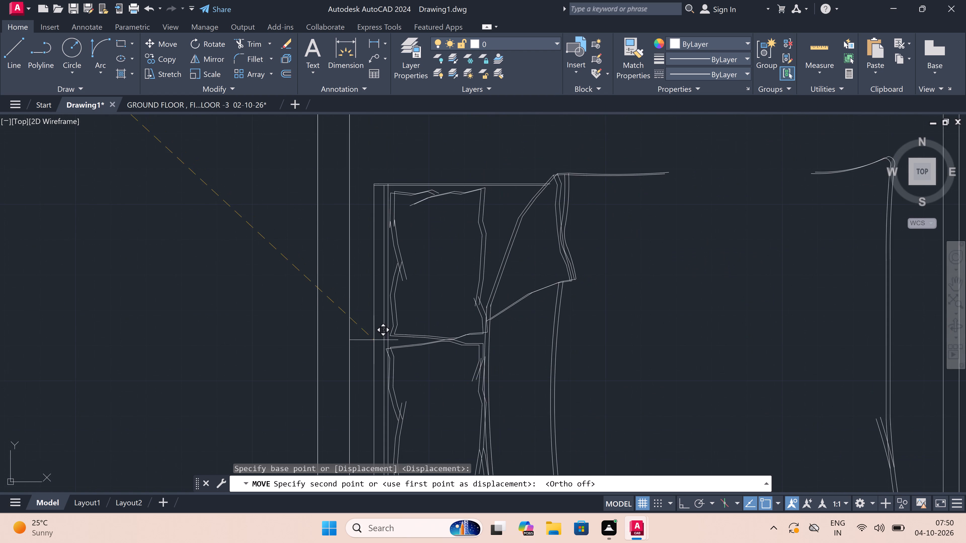
pyautogui.scroll(-1, 351, 332)
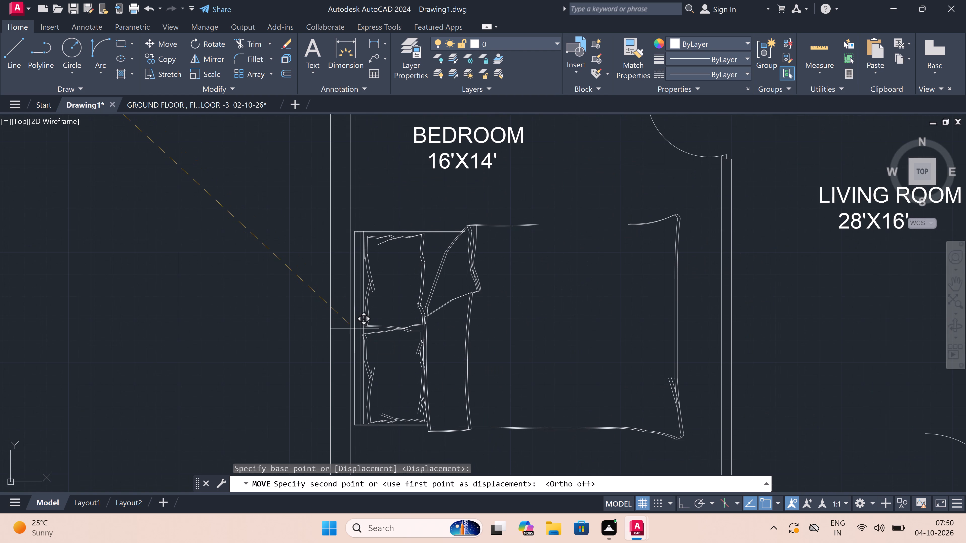
pyautogui.click(355, 329)
pyautogui.scroll(-5, 309, 299)
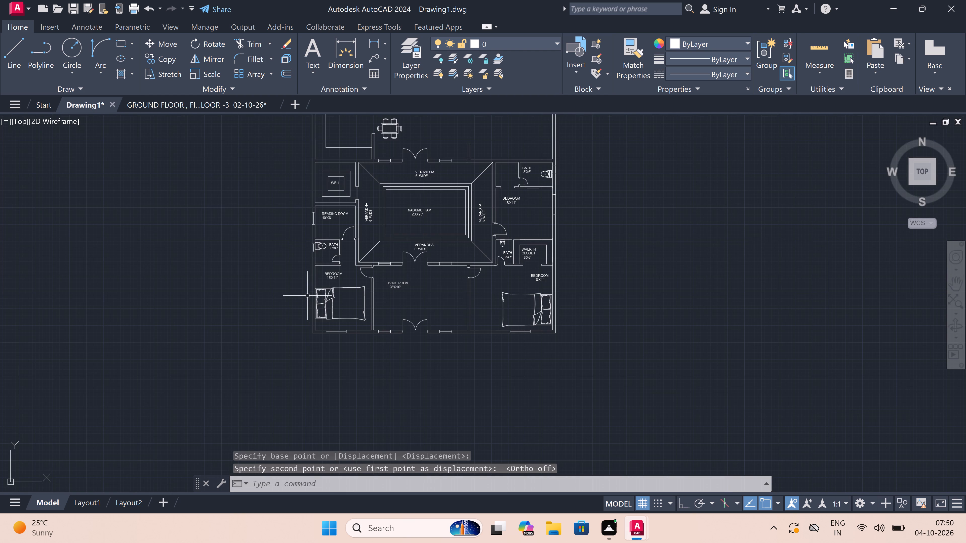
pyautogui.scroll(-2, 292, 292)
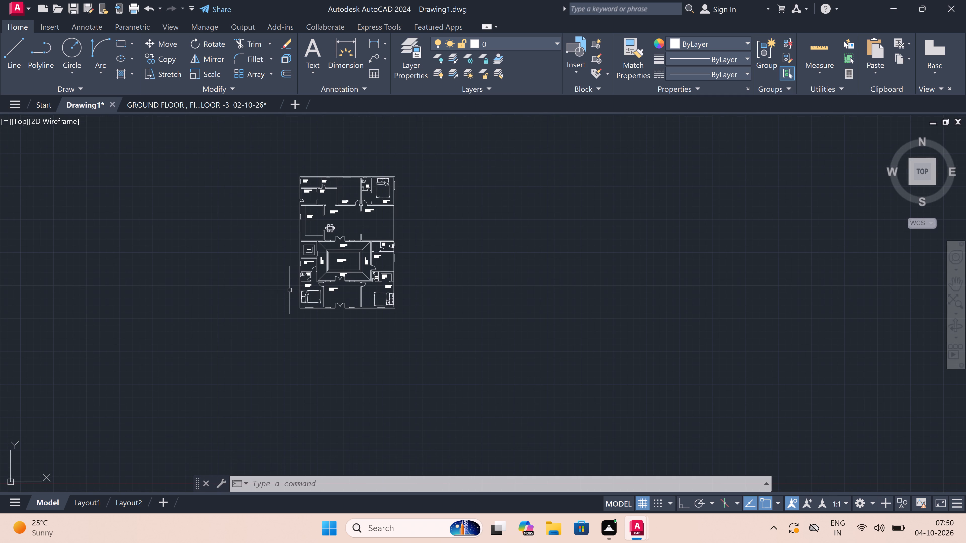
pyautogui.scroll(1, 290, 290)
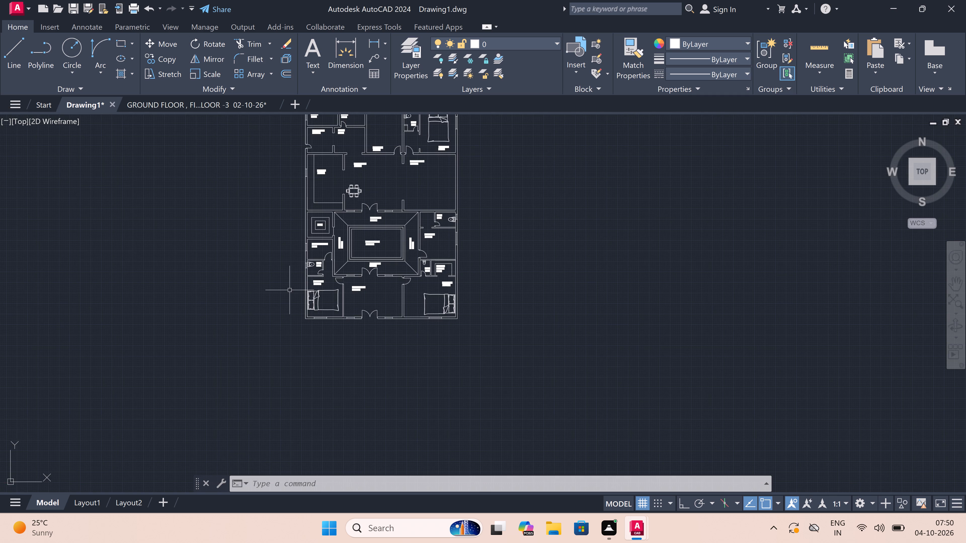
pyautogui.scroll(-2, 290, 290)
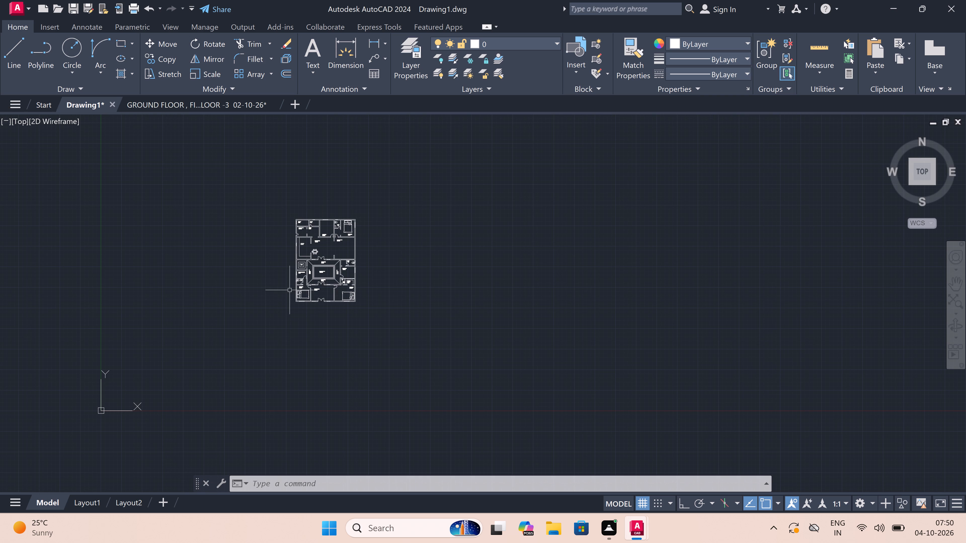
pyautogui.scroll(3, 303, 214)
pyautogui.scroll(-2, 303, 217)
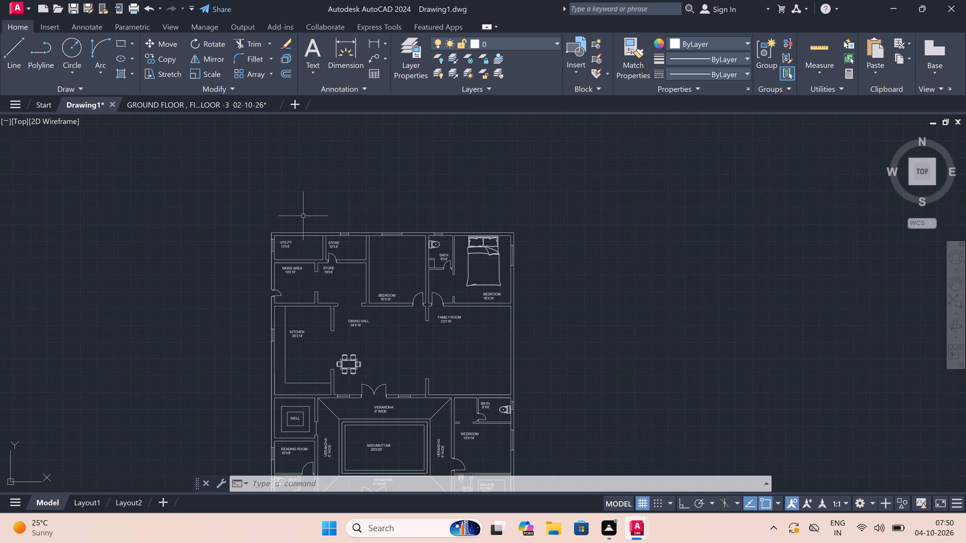
# Move the six-chair dining set from beside the kitchen wall, using a base point on the tabletop, to the middle of the dining hall.
pyautogui.scroll(4, 294, 253)
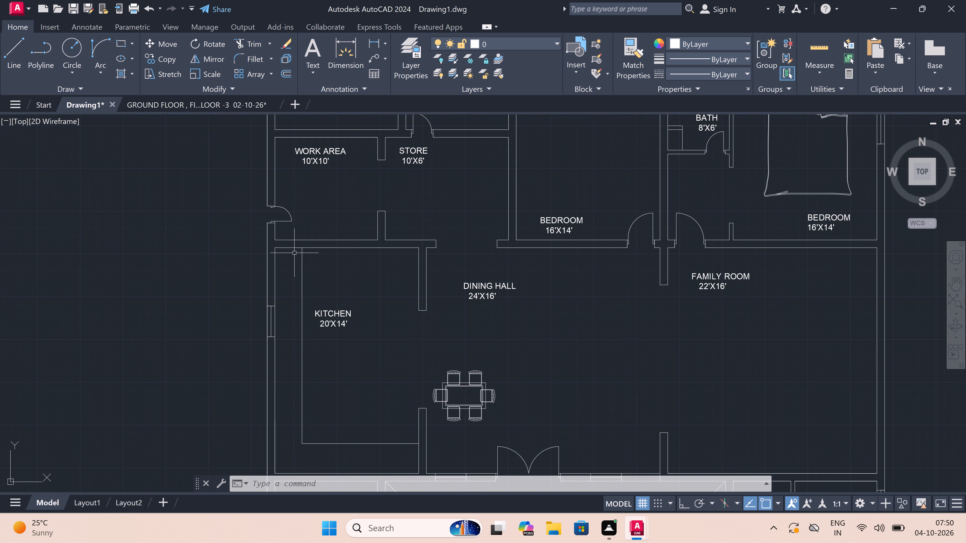
pyautogui.scroll(-1, 294, 253)
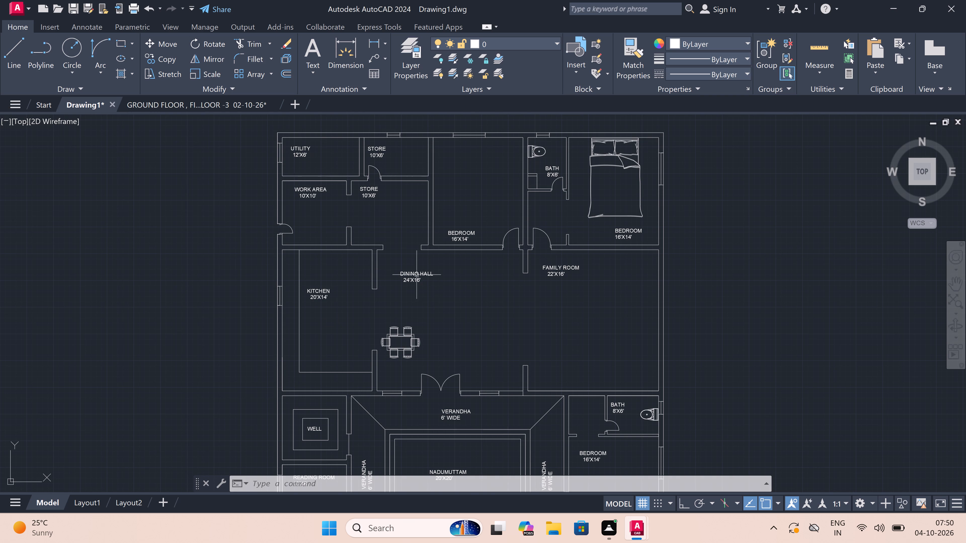
pyautogui.scroll(1, 410, 271)
pyautogui.scroll(-1, 361, 284)
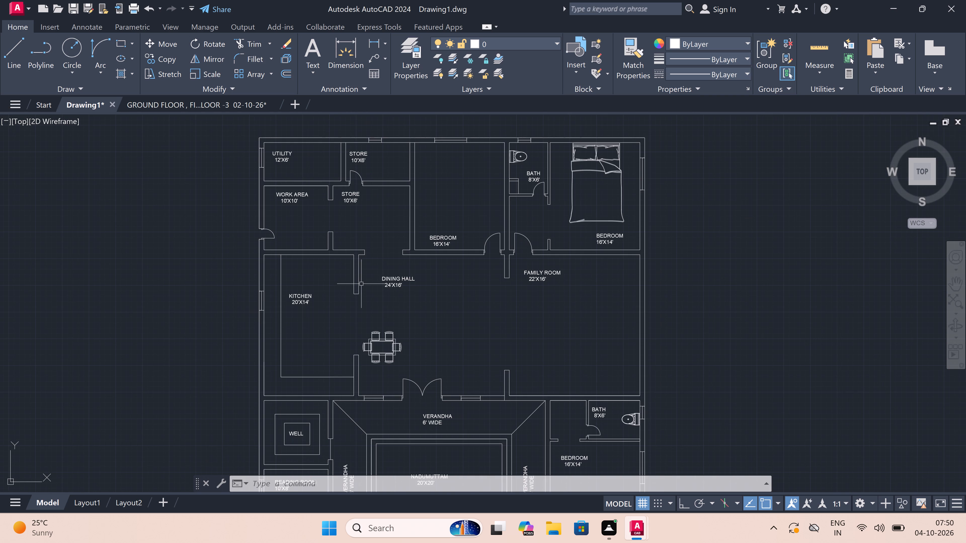
pyautogui.scroll(1, 385, 286)
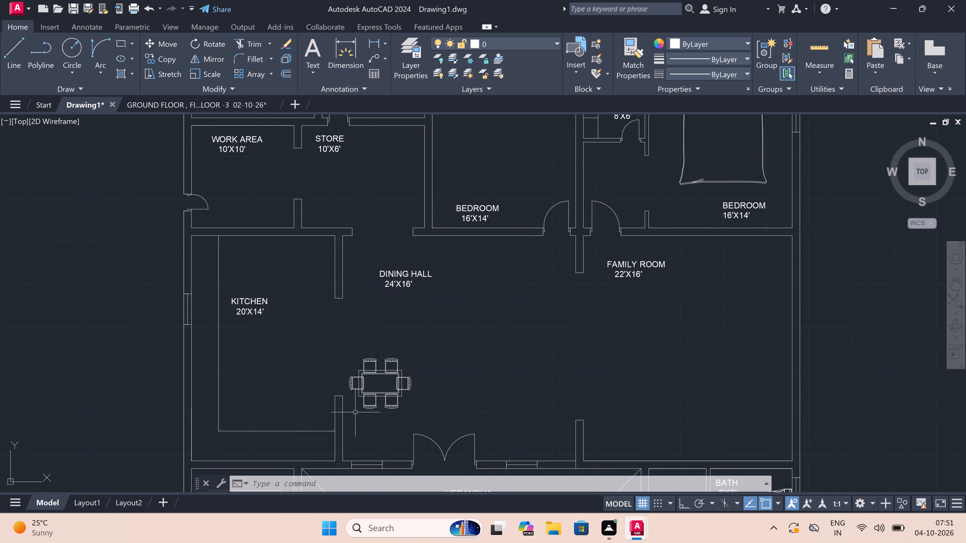
pyautogui.scroll(2, 363, 453)
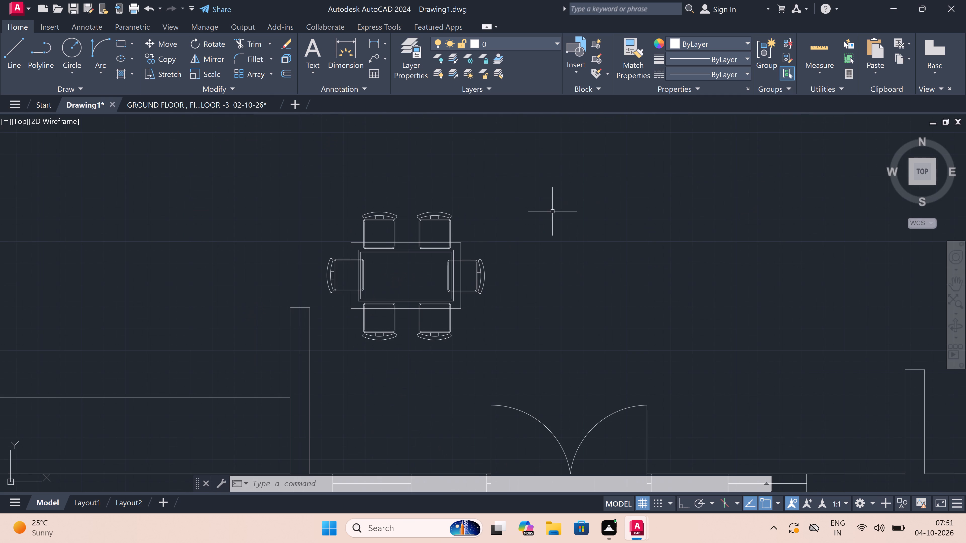
pyautogui.click(552, 206)
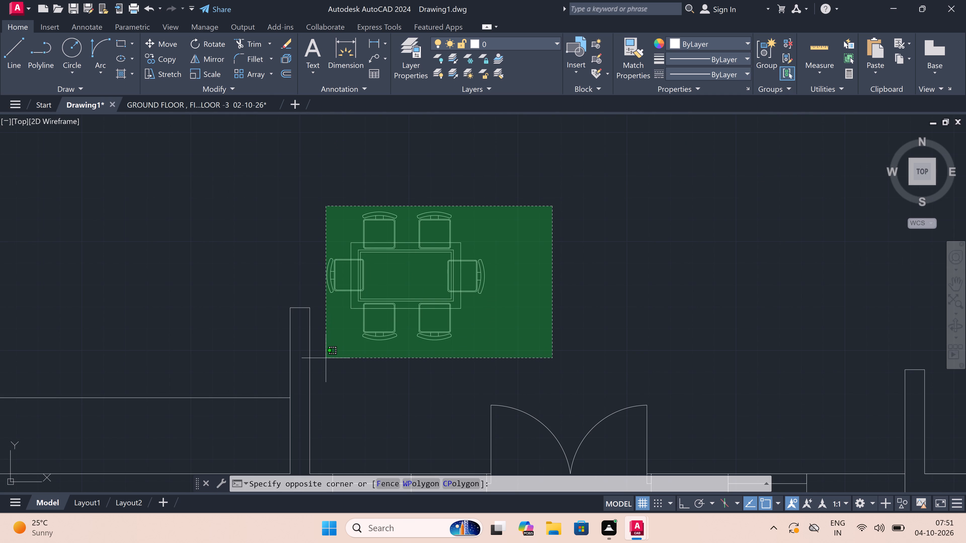
pyautogui.click(324, 357)
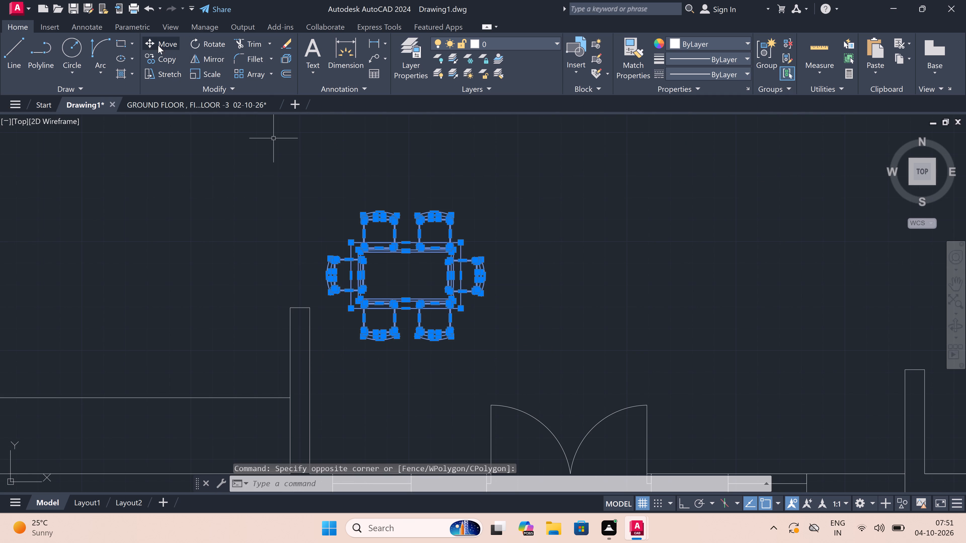
pyautogui.doubleClick(156, 42)
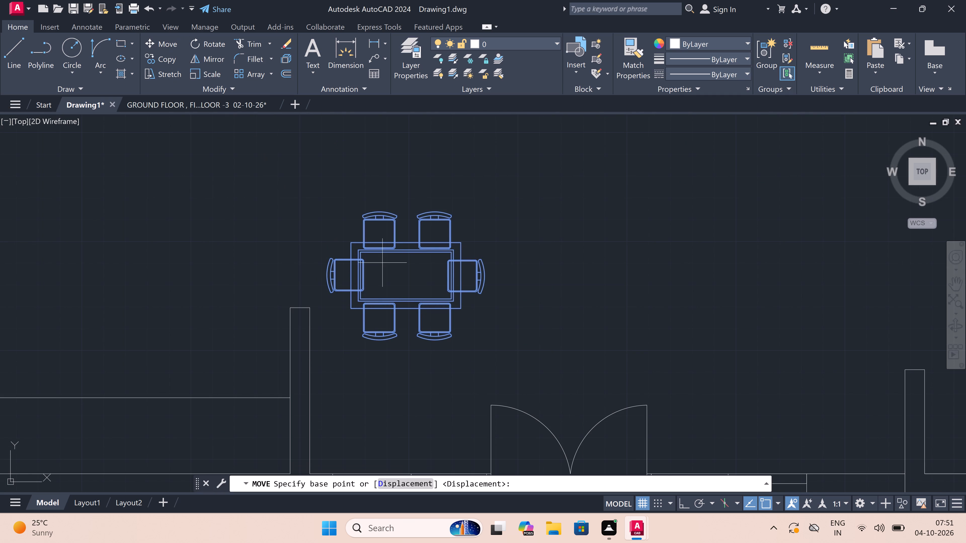
pyautogui.doubleClick(400, 270)
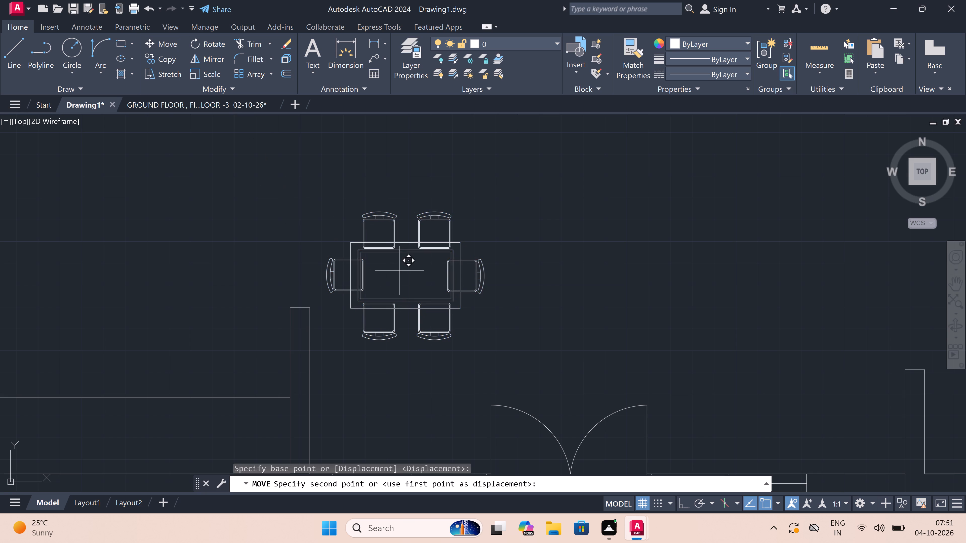
pyautogui.scroll(-3, 281, 274)
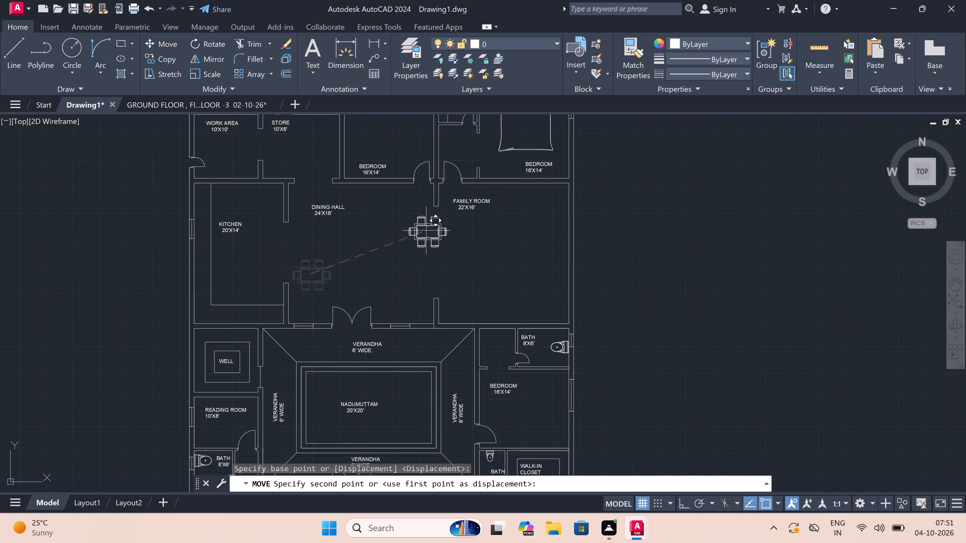
pyautogui.click(367, 242)
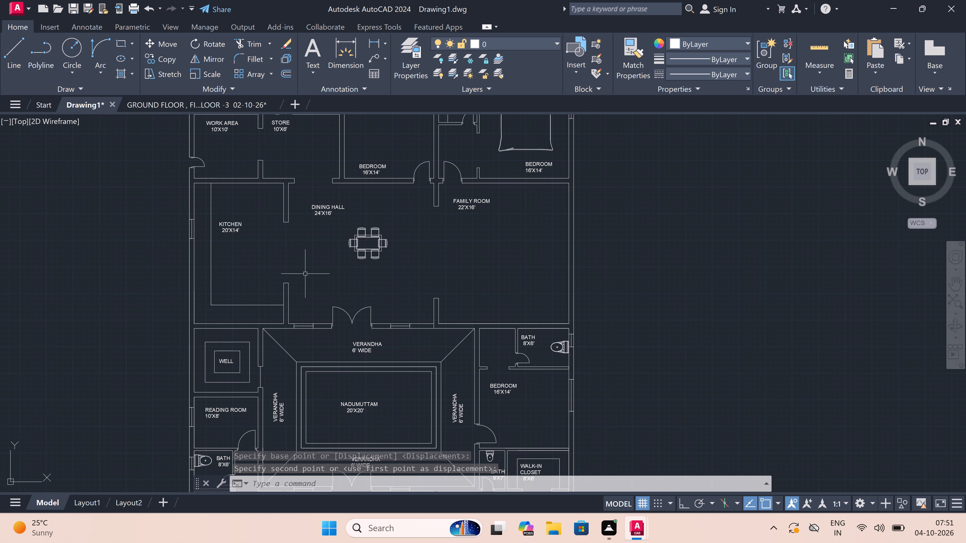
# Move the LIVING ROOM 28'X16' label northeast to the upper middle of the living room, below the entrance from the verandha.
pyautogui.scroll(-1, 314, 292)
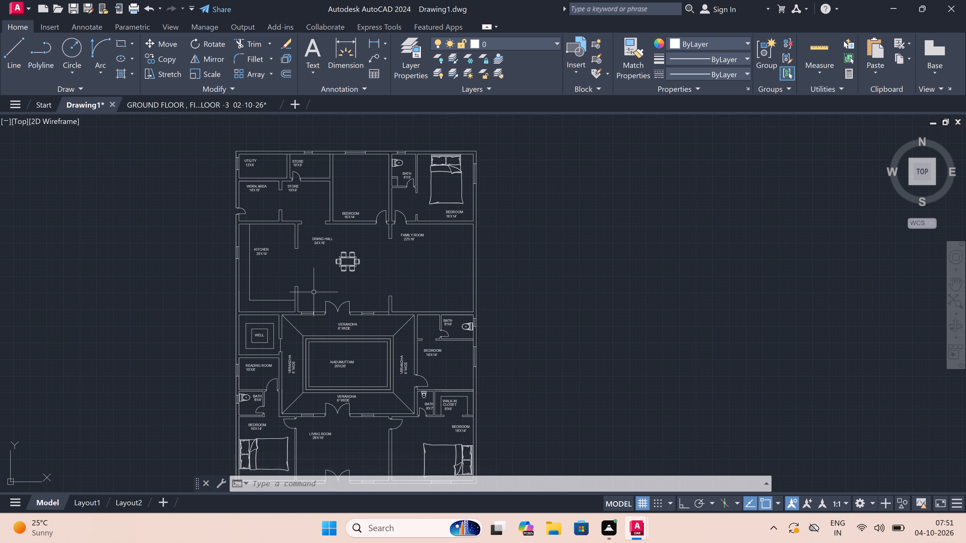
pyautogui.scroll(-1, 314, 292)
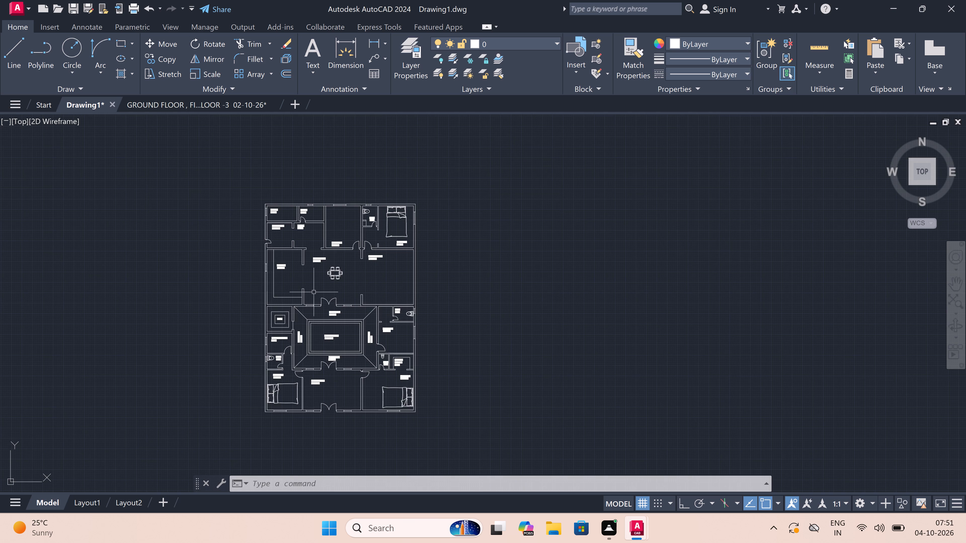
pyautogui.scroll(4, 319, 428)
pyautogui.scroll(-1, 319, 421)
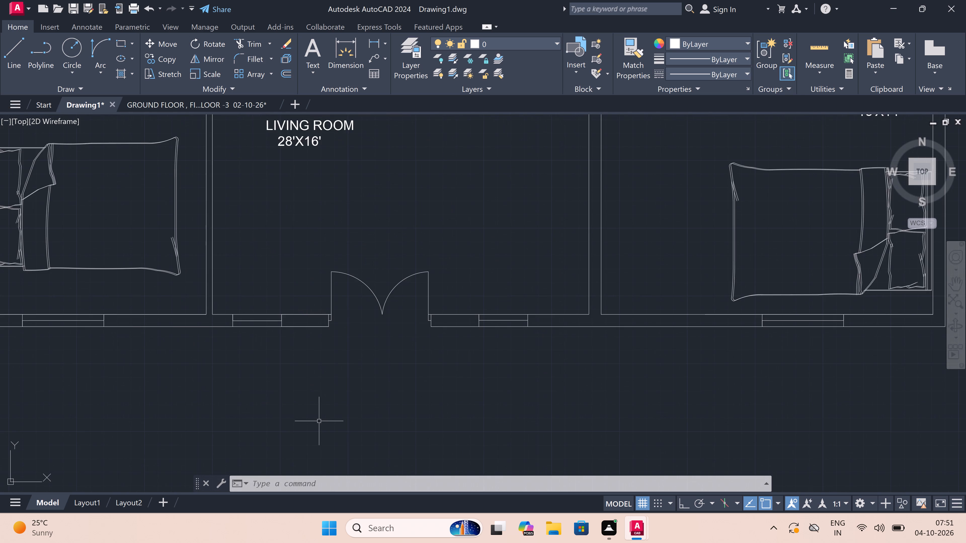
pyautogui.scroll(-1, 320, 421)
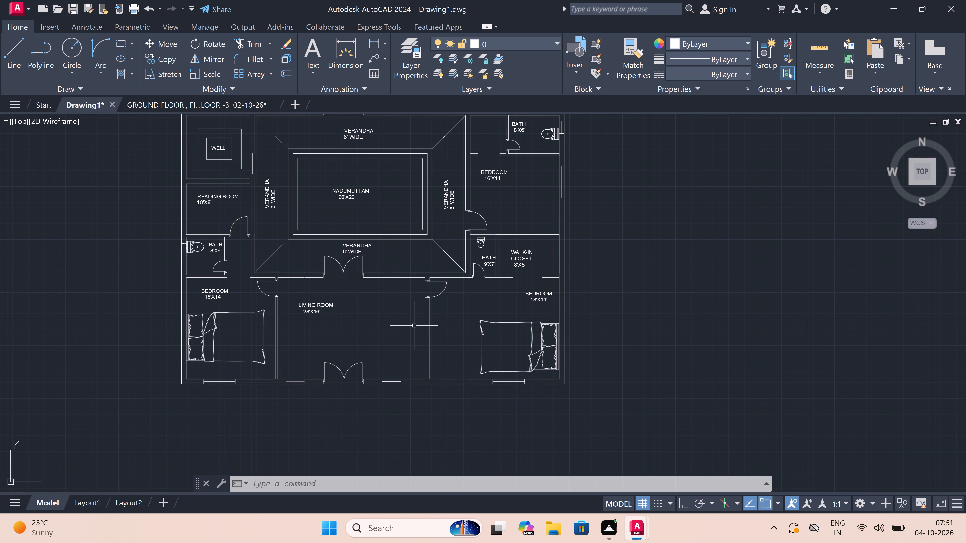
pyautogui.scroll(-1, 414, 325)
pyautogui.scroll(1, 413, 325)
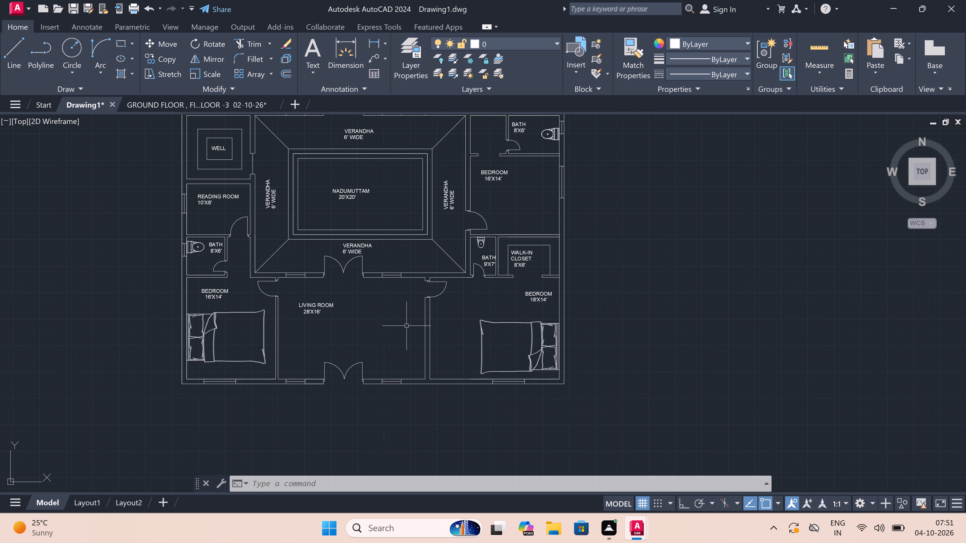
pyautogui.scroll(1, 322, 324)
pyautogui.scroll(2, 305, 306)
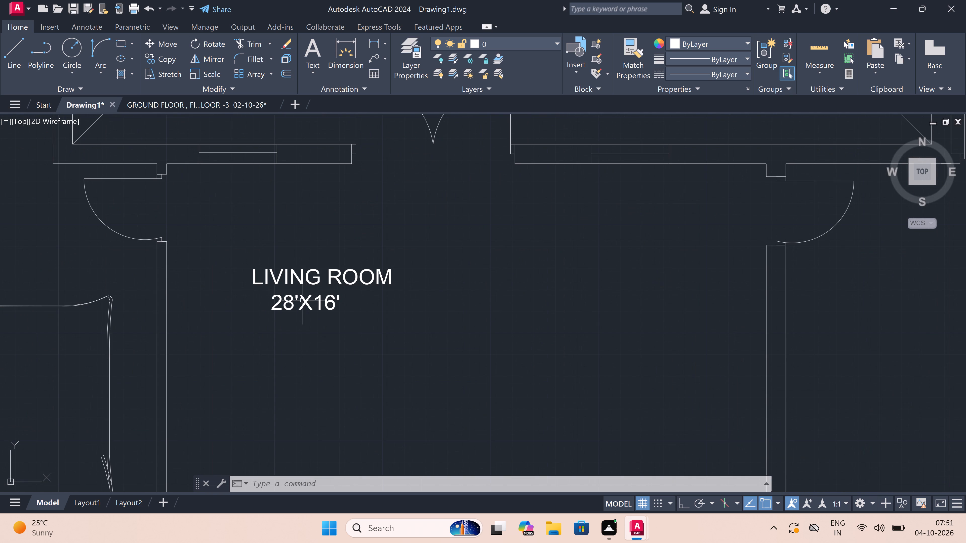
pyautogui.click(291, 280)
pyautogui.click(253, 268)
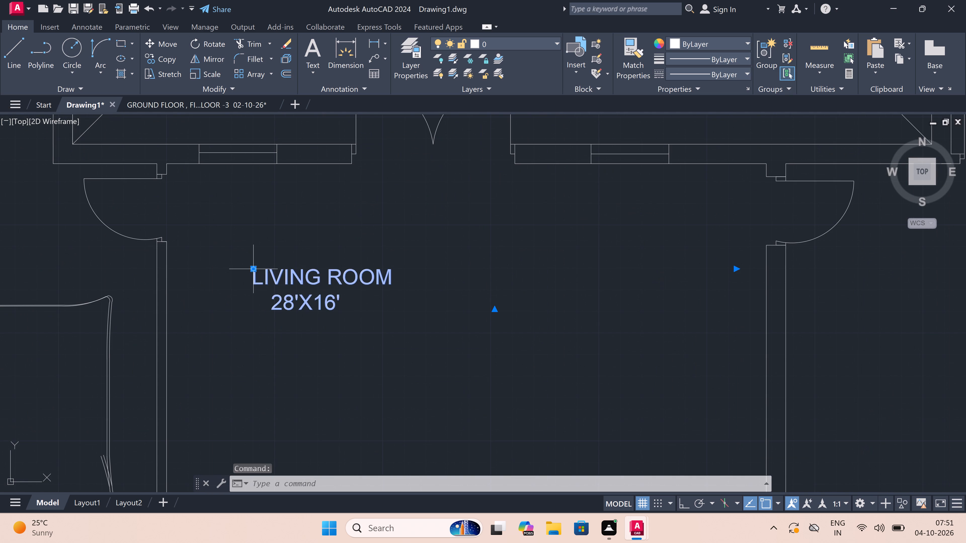
pyautogui.doubleClick(472, 213)
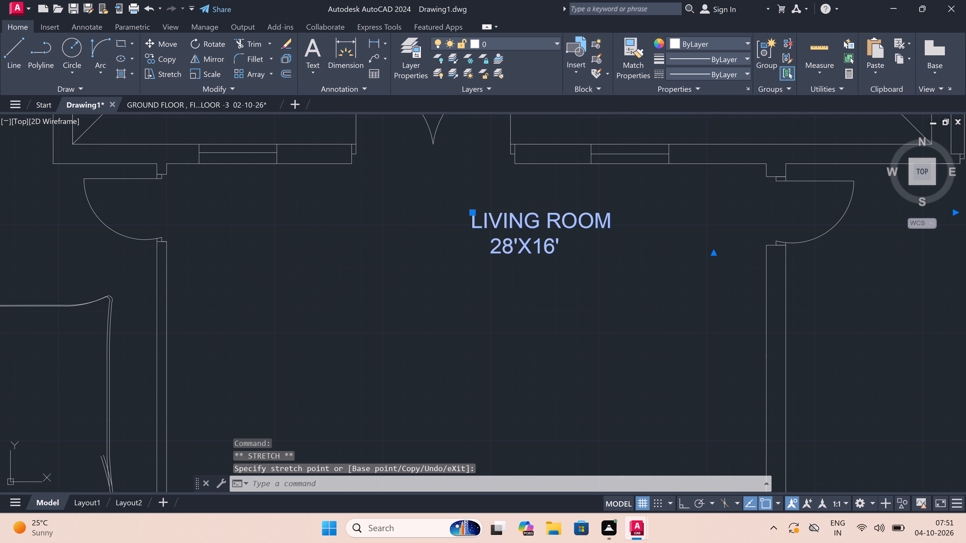
pyautogui.press('Escape')
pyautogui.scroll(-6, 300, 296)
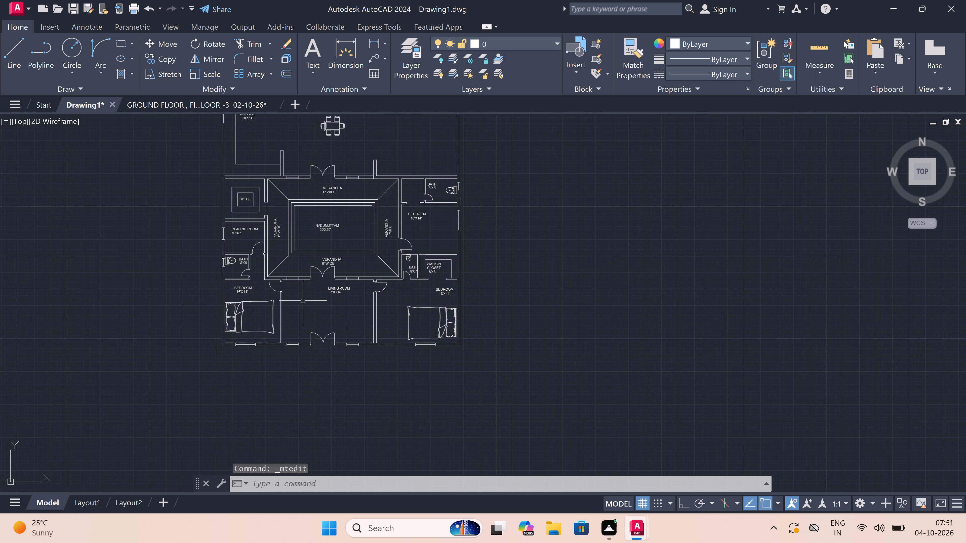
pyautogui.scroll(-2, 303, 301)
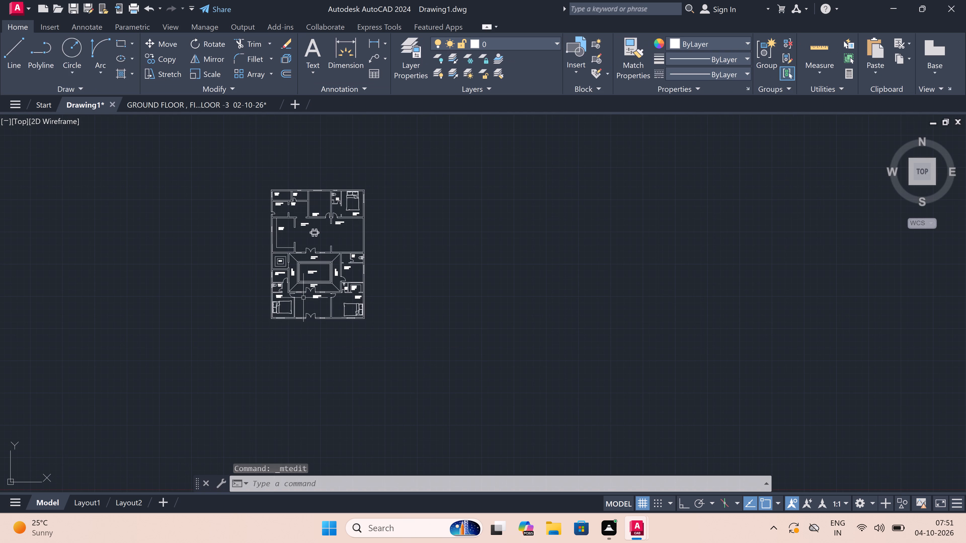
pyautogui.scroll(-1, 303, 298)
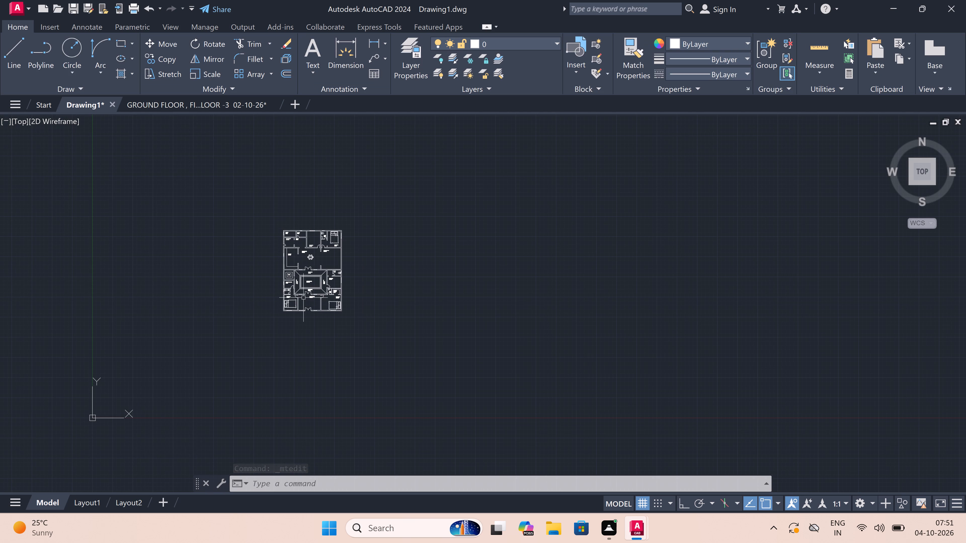
# Open the recent drawing living_room_furniture (1).dwg.
pyautogui.scroll(1, 303, 298)
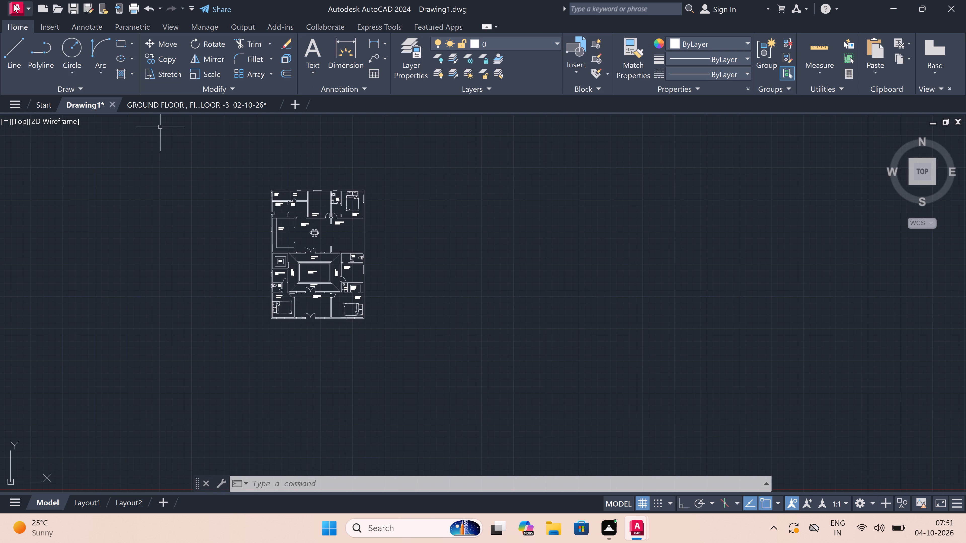
pyautogui.click(16, 5)
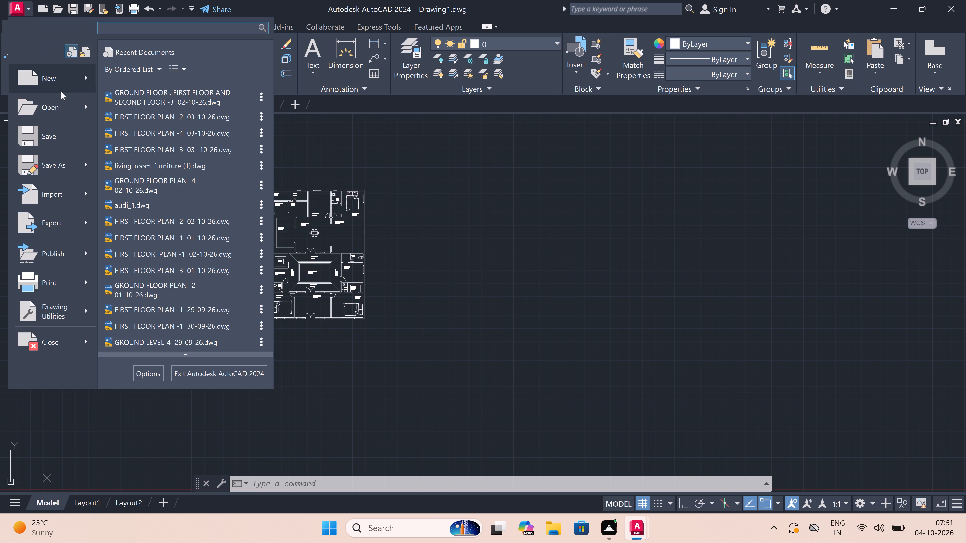
pyautogui.doubleClick(180, 163)
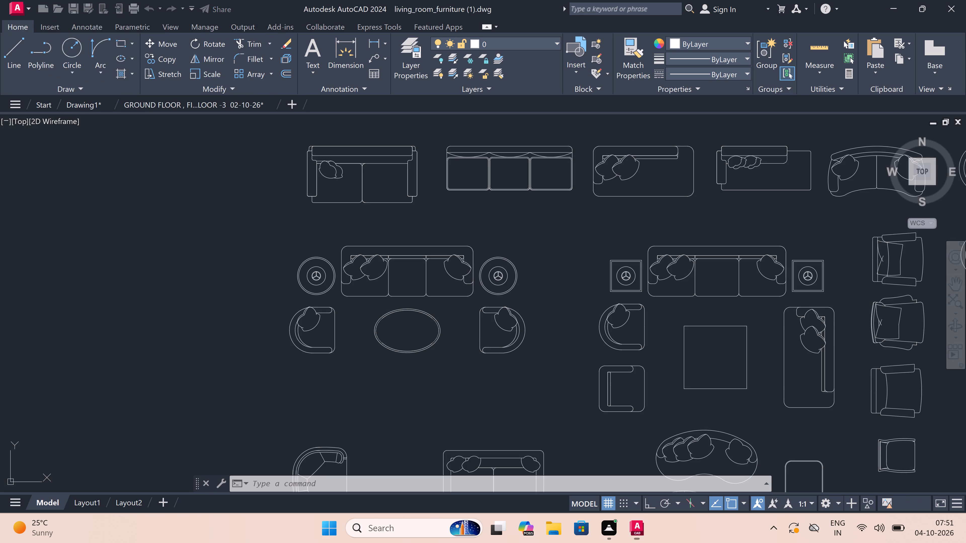
# Copy the sofa set with round side tables, armchairs and oval table, plus the two-seat and three-seat sofas above it, to the clipboard.
pyautogui.scroll(-2, 415, 272)
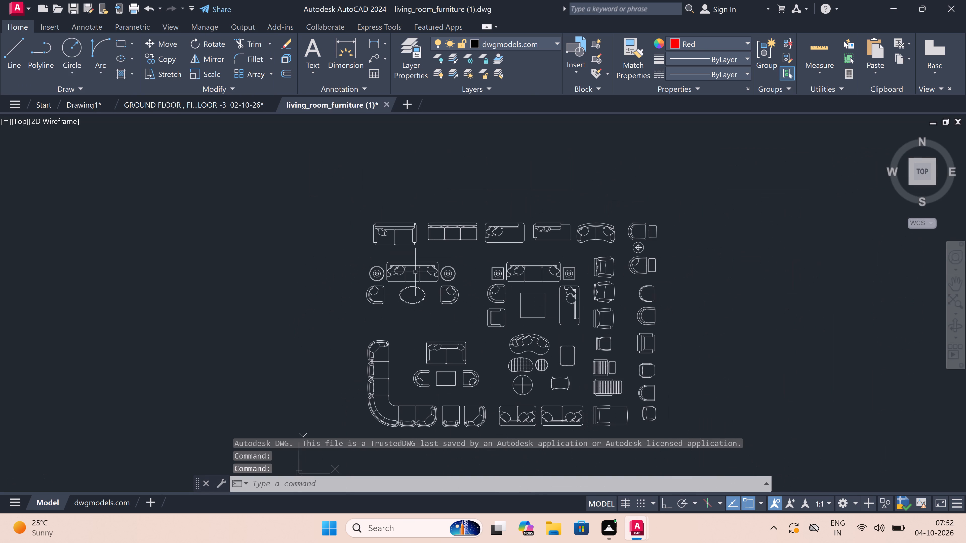
pyautogui.scroll(-2, 411, 216)
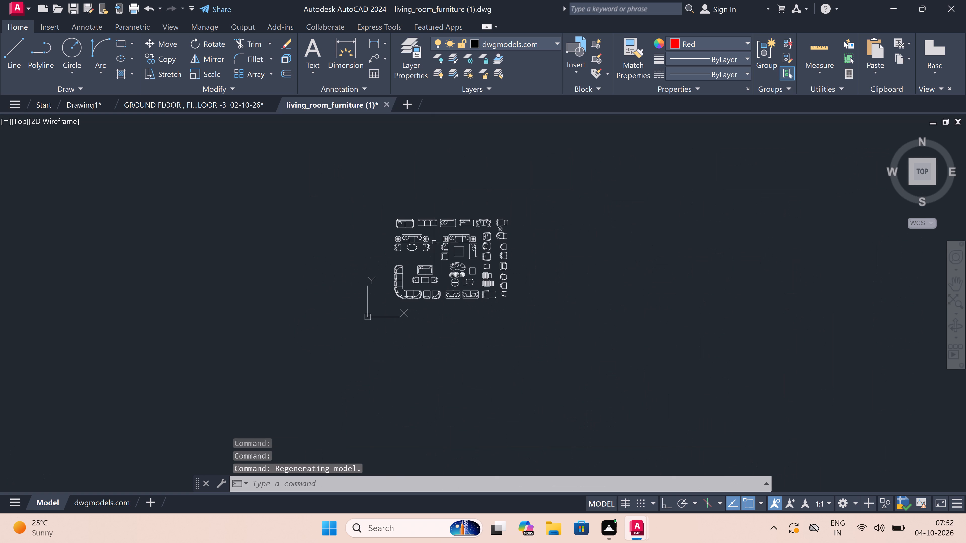
pyautogui.scroll(3, 420, 224)
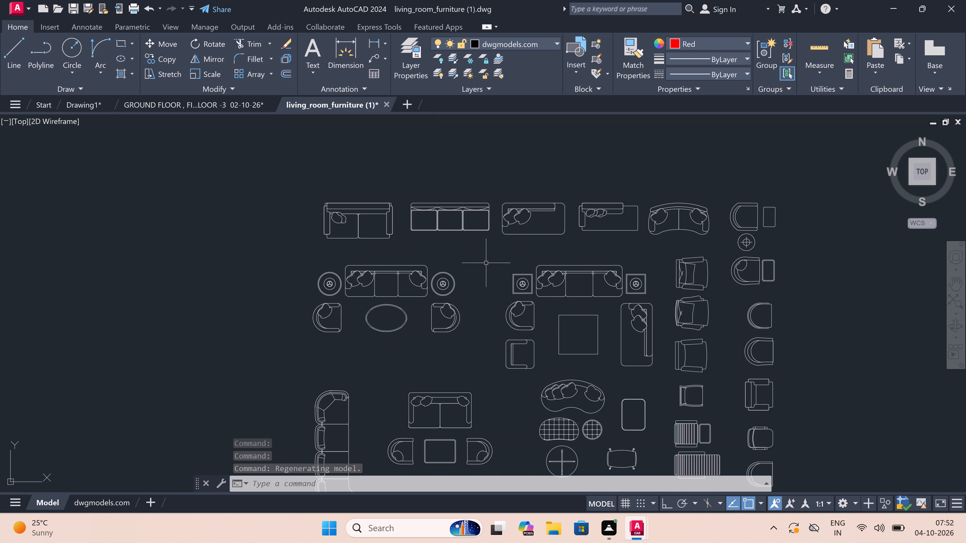
pyautogui.click(486, 263)
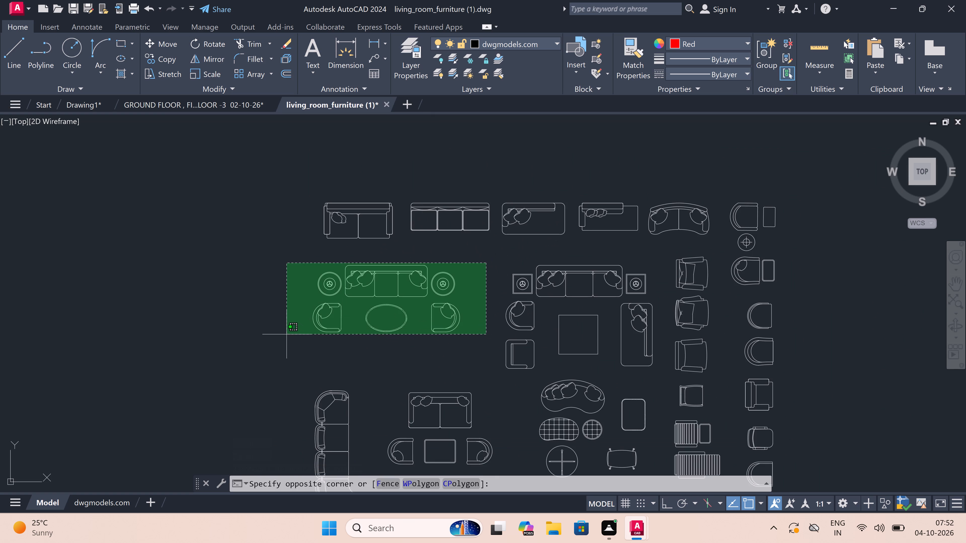
pyautogui.doubleClick(256, 342)
pyautogui.scroll(-2, 311, 264)
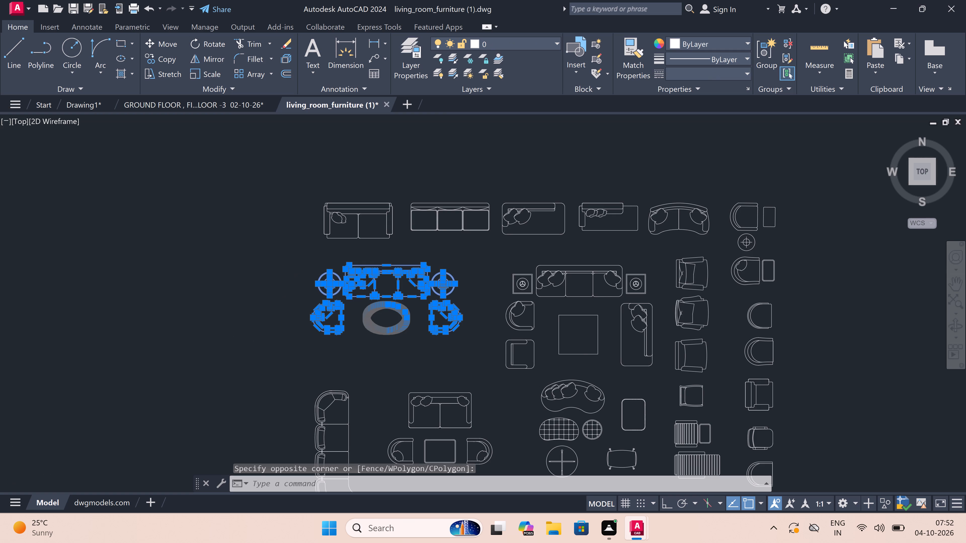
pyautogui.scroll(3, 362, 237)
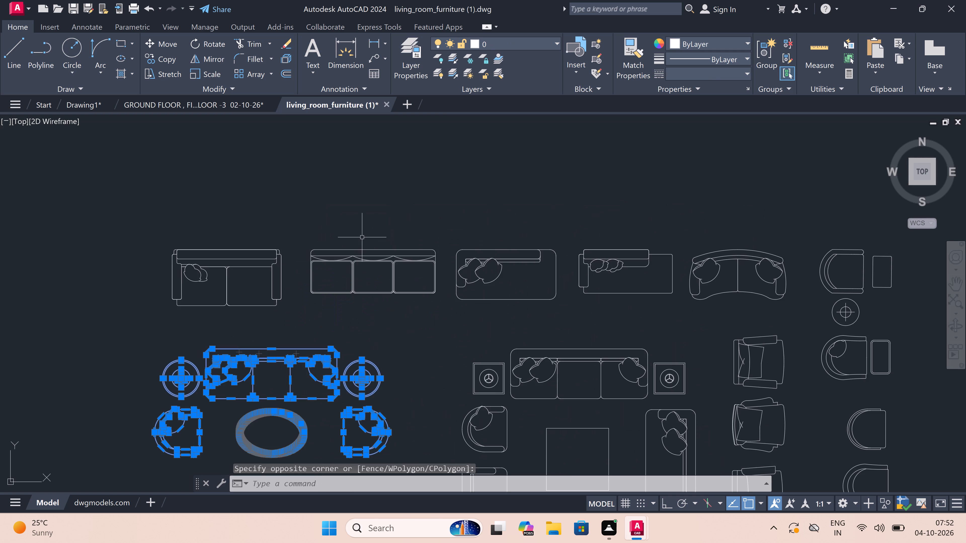
pyautogui.doubleClick(447, 237)
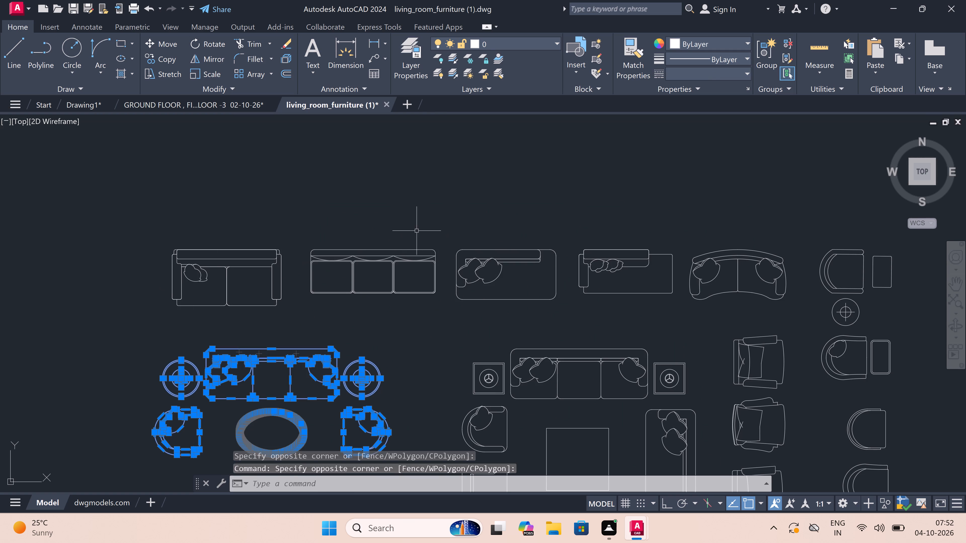
pyautogui.doubleClick(449, 225)
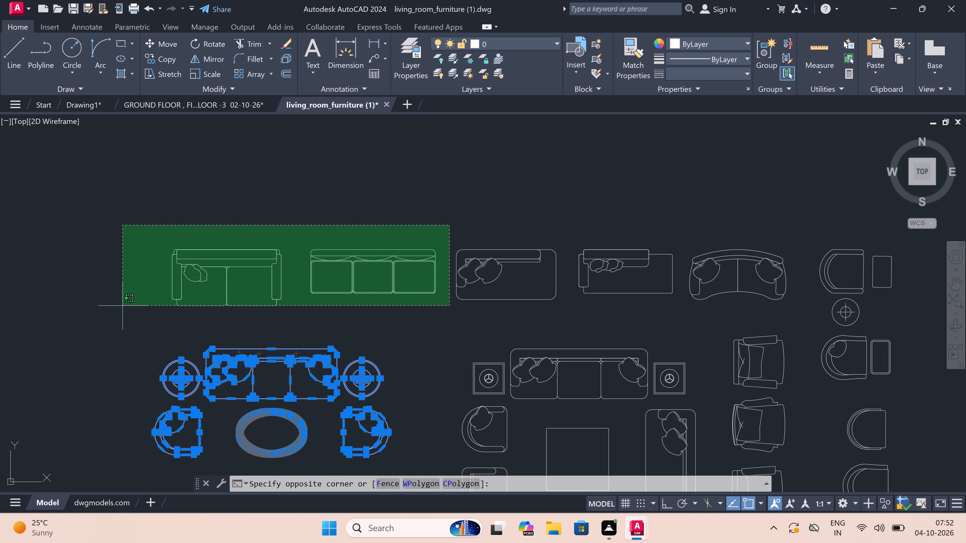
pyautogui.click(113, 321)
pyautogui.hotkey('ctrl', 'c')
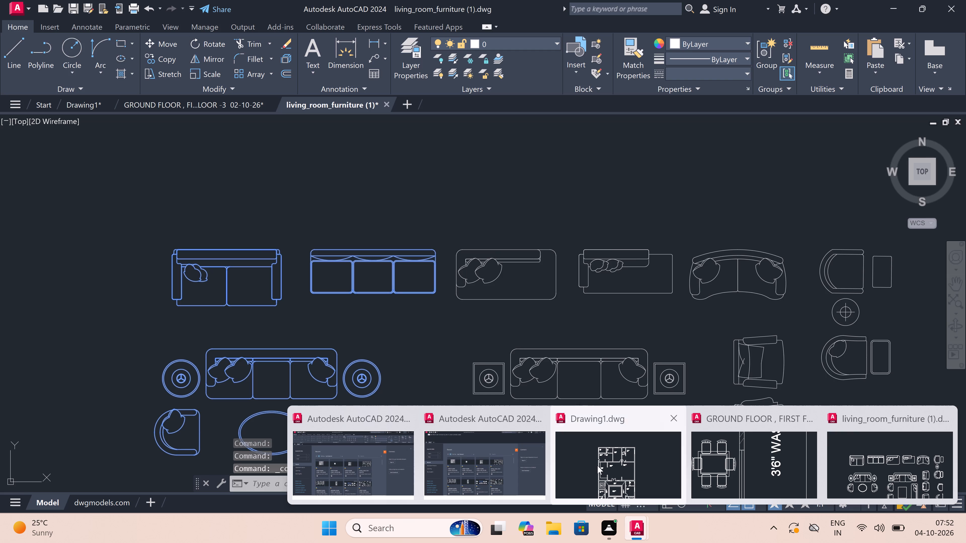
# Switch to Drawing1.dwg and paste the copied living room furniture in the empty space east of the floor plan.
pyautogui.click(597, 463)
pyautogui.hotkey('ctrl', 'v')
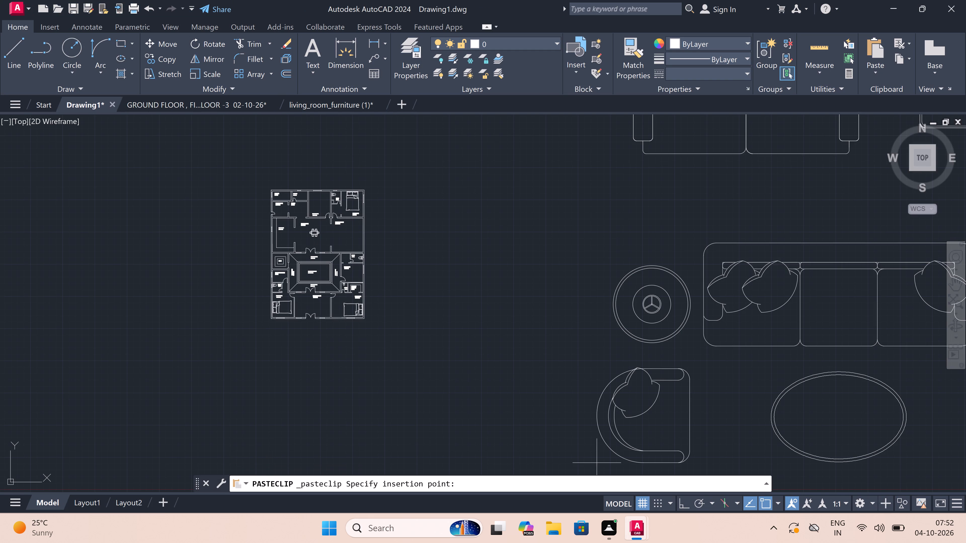
pyautogui.scroll(-5, 435, 371)
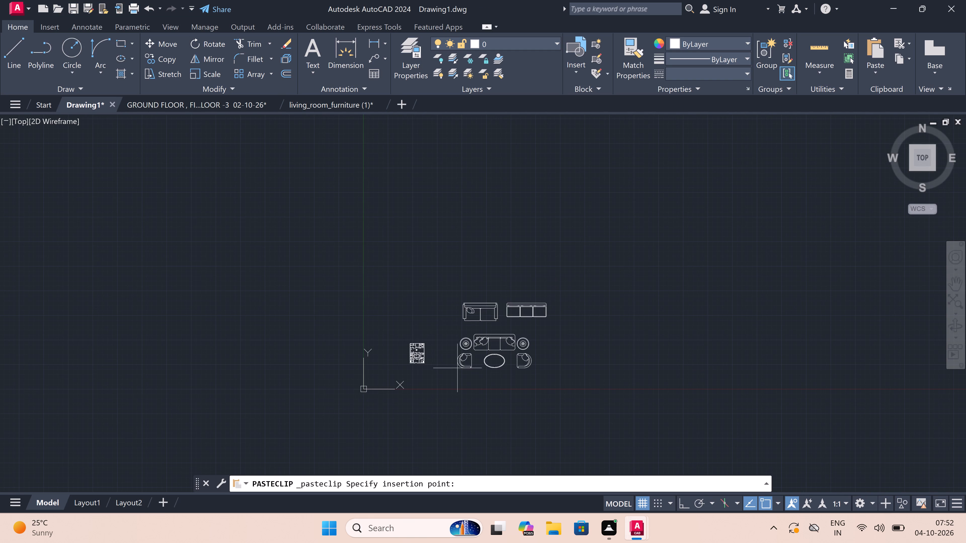
pyautogui.click(483, 361)
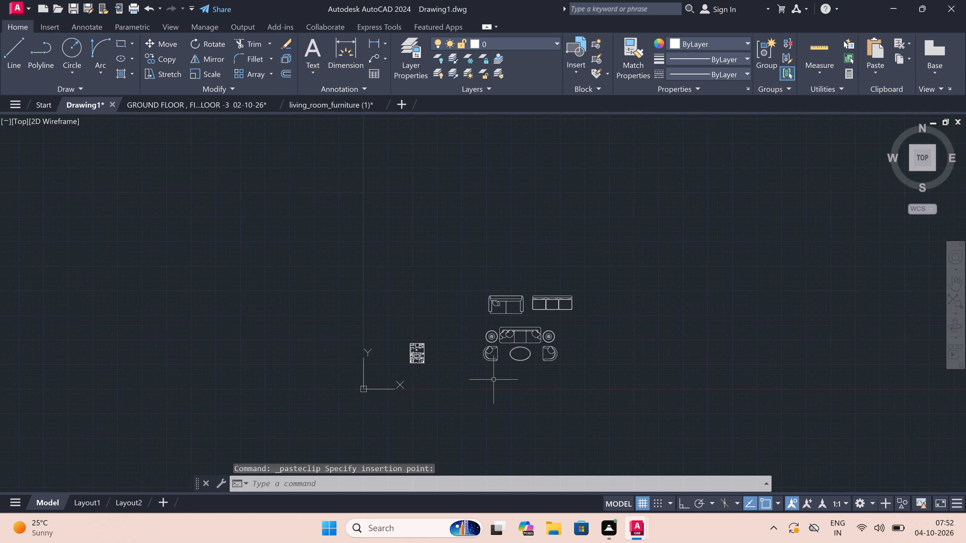
# Scale all the pasted furniture down freehand, with the base point on the two-seat sofa, to a size that suits the plan.
pyautogui.click(613, 270)
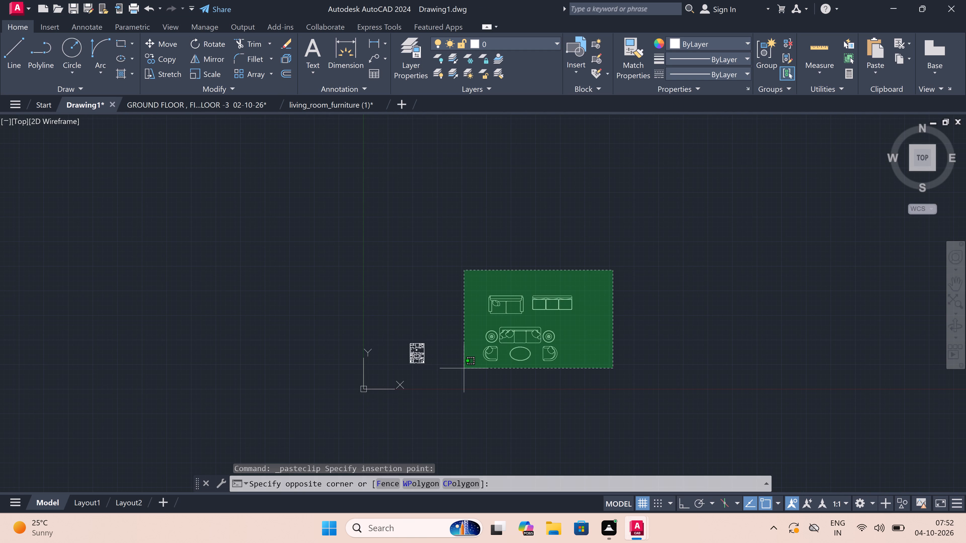
pyautogui.click(458, 378)
pyautogui.scroll(1, 654, 354)
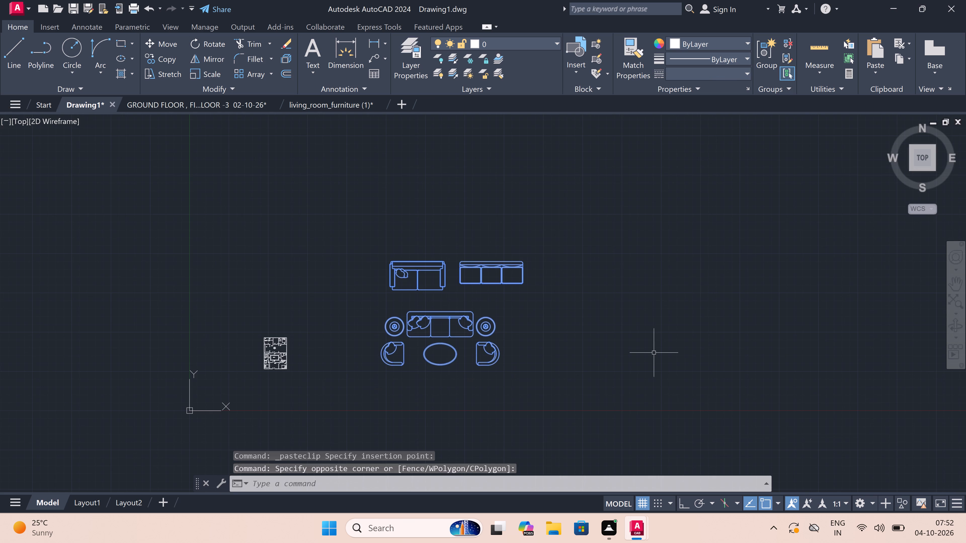
pyautogui.click(191, 72)
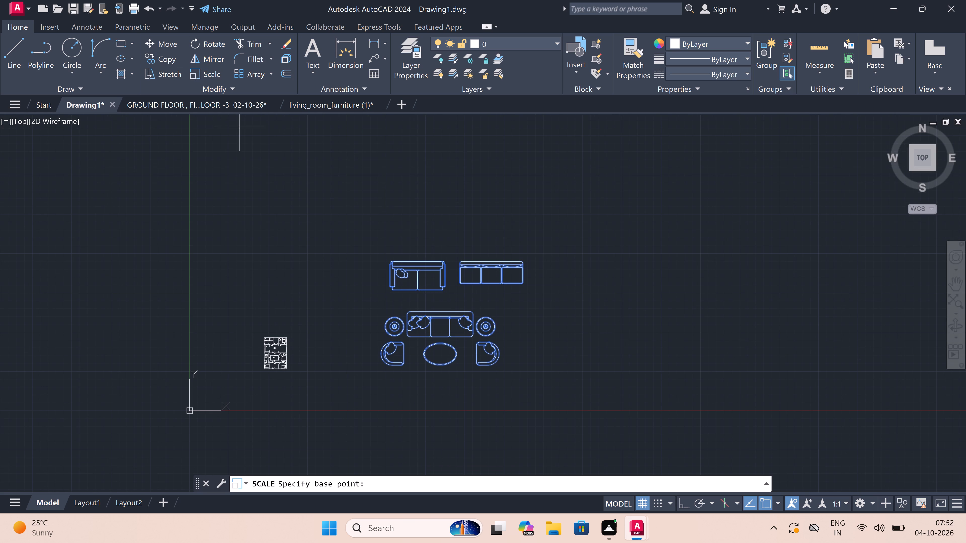
pyautogui.click(408, 267)
pyautogui.scroll(3, 410, 251)
pyautogui.scroll(-2, 413, 243)
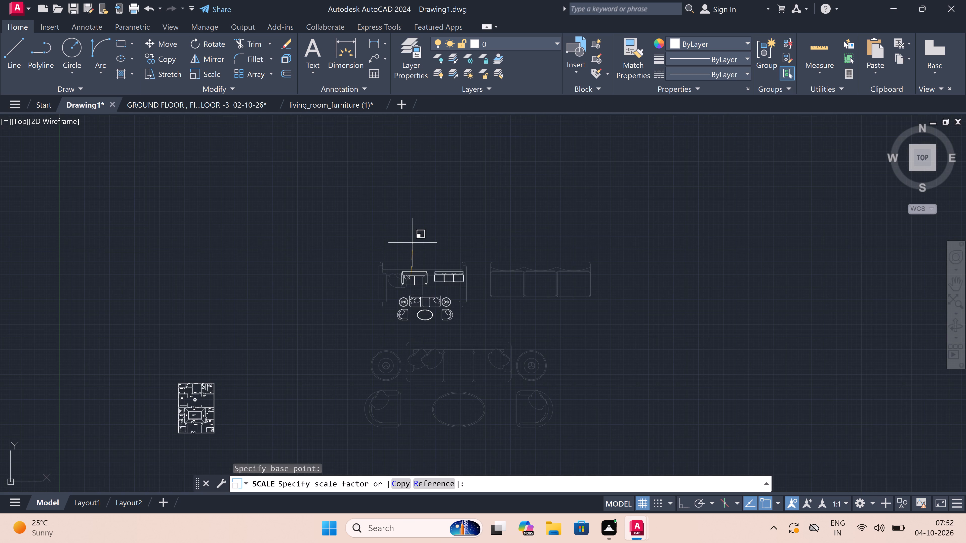
pyautogui.scroll(3, 413, 265)
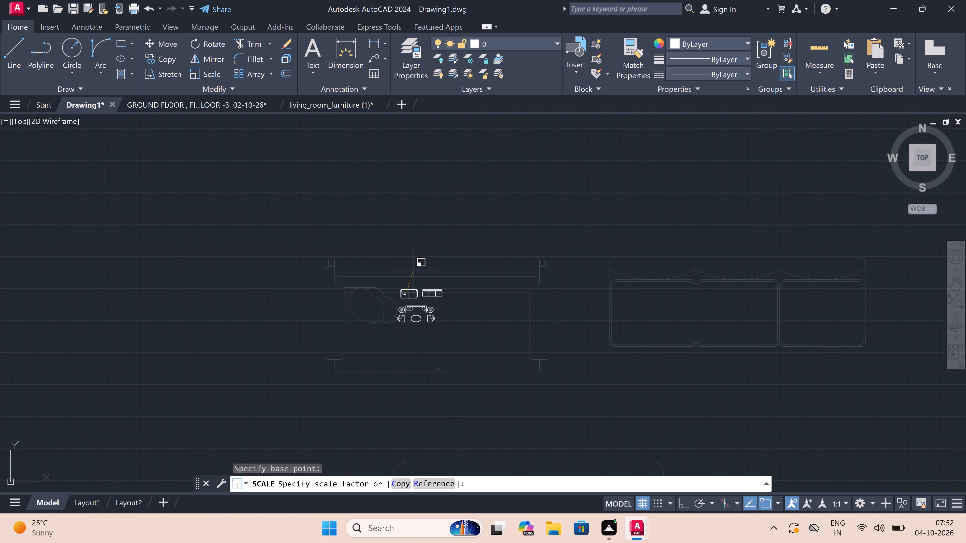
pyautogui.click(414, 275)
# Move the scaled furniture by a base point on the two-seat sofa to just outside the family room's east wall.
pyautogui.click(460, 273)
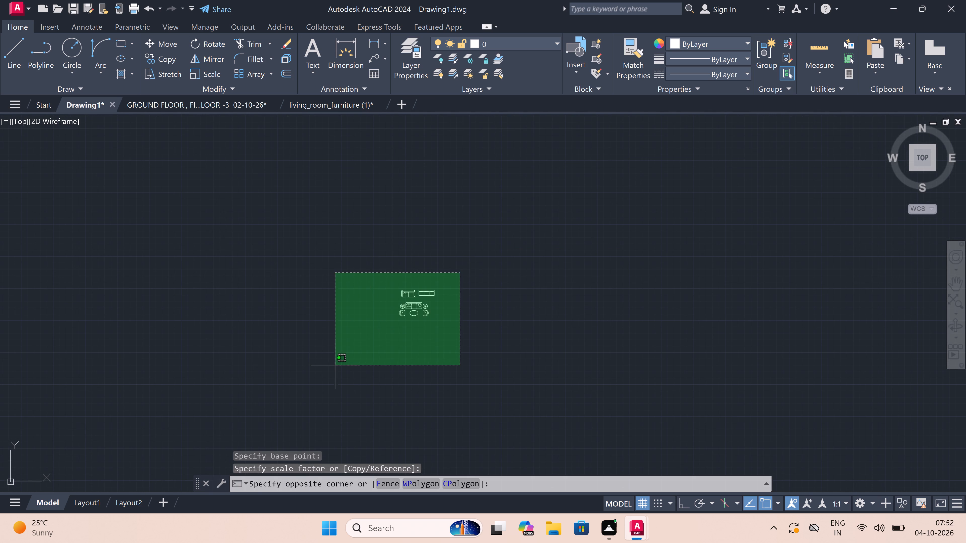
pyautogui.click(335, 365)
pyautogui.click(162, 45)
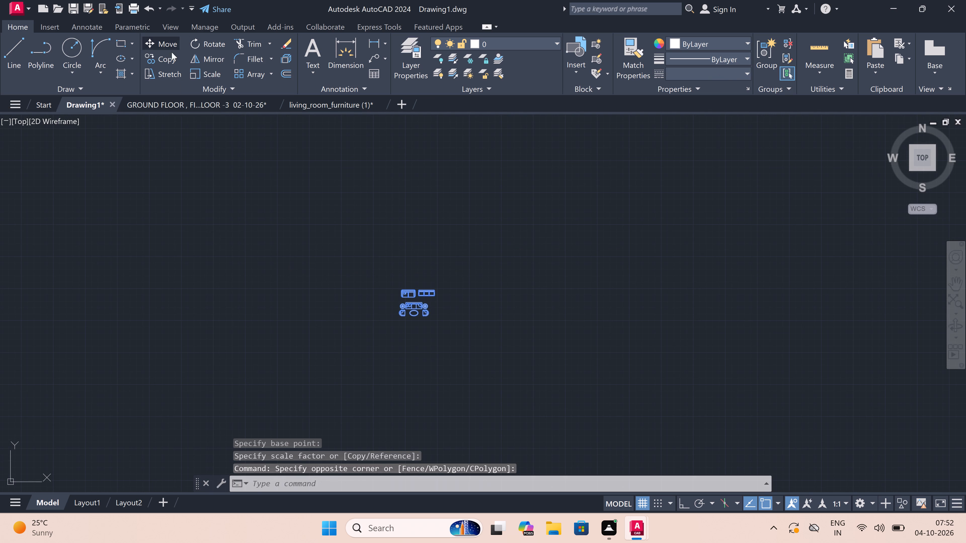
pyautogui.doubleClick(406, 292)
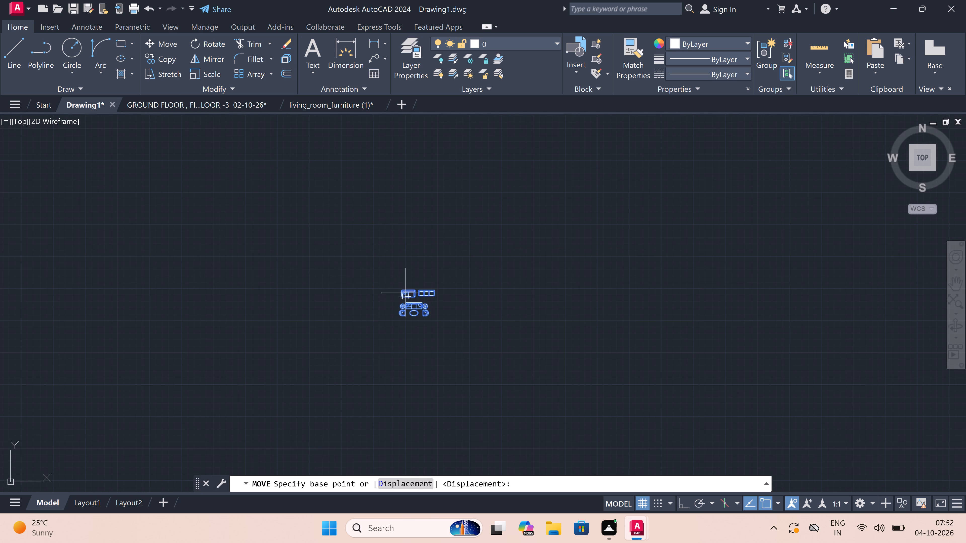
pyautogui.scroll(-3, 449, 248)
pyautogui.scroll(1, 283, 373)
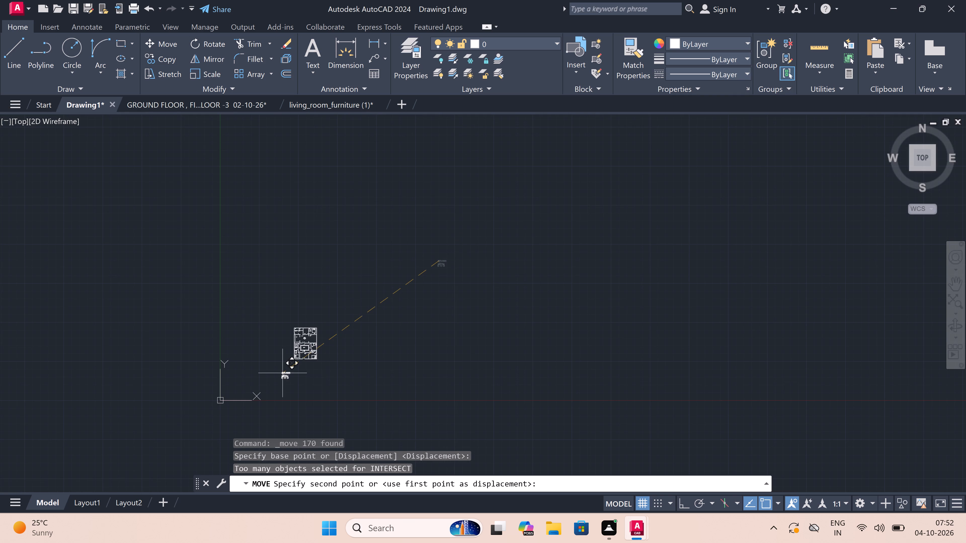
pyautogui.scroll(2, 283, 373)
pyautogui.scroll(-2, 283, 371)
pyautogui.scroll(5, 290, 339)
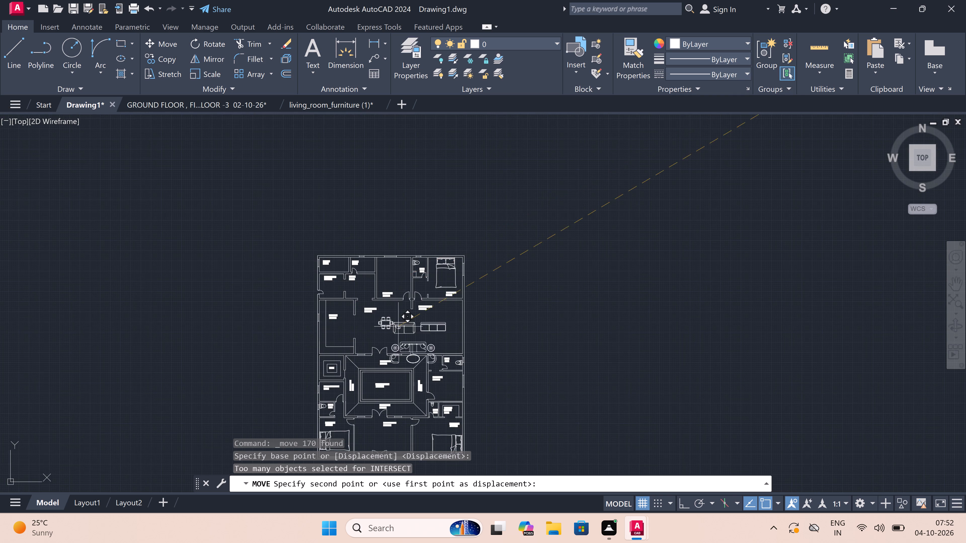
pyautogui.scroll(3, 473, 321)
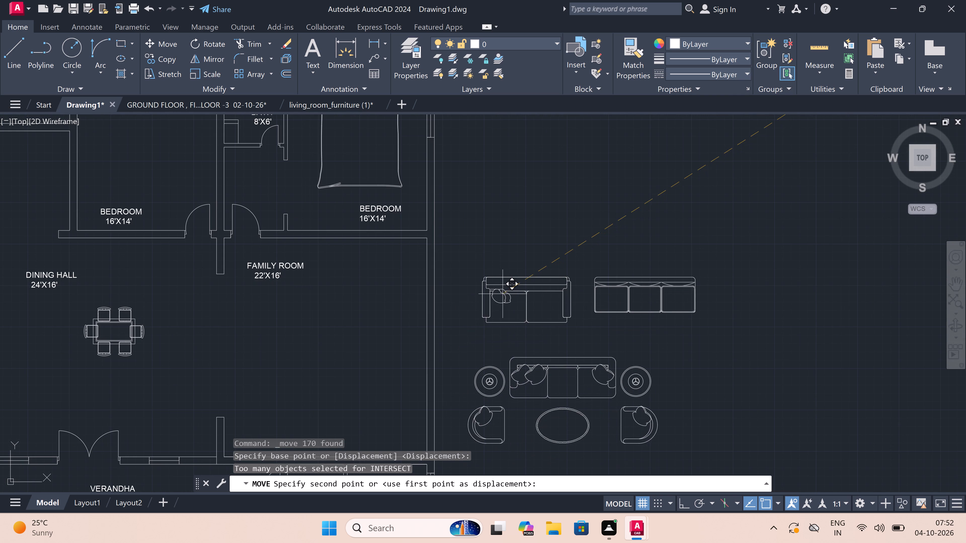
pyautogui.click(513, 289)
# Move the separate two-seat and three-seat sofas northeast, away from the sofa set, using a base point near the two-seat sofa's lower corner.
pyautogui.scroll(-1, 513, 289)
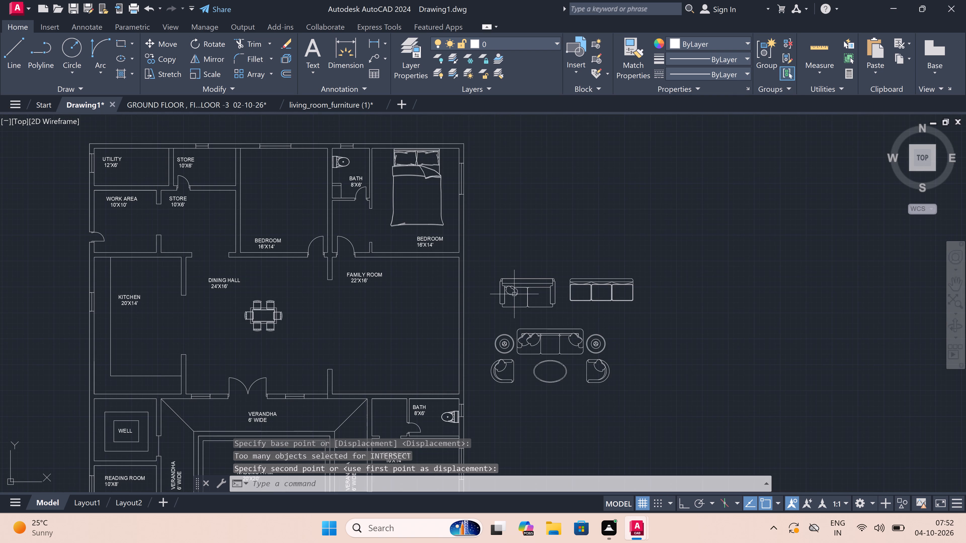
pyautogui.scroll(1, 555, 281)
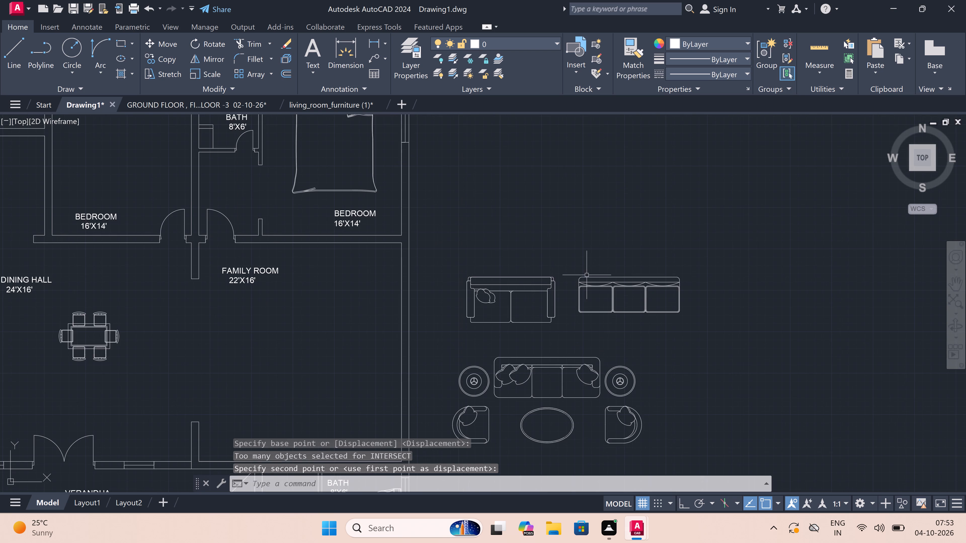
pyautogui.scroll(-1, 597, 273)
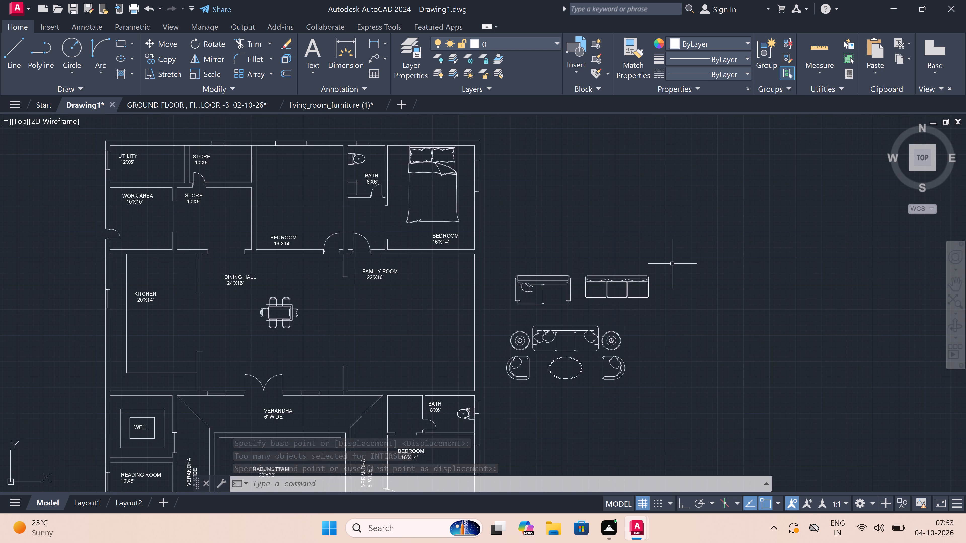
pyautogui.doubleClick(667, 267)
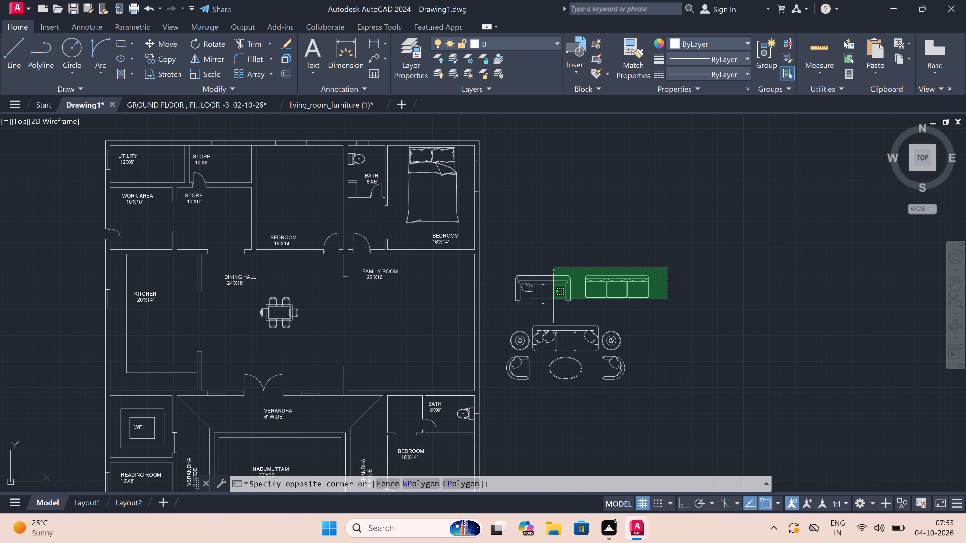
pyautogui.doubleClick(509, 308)
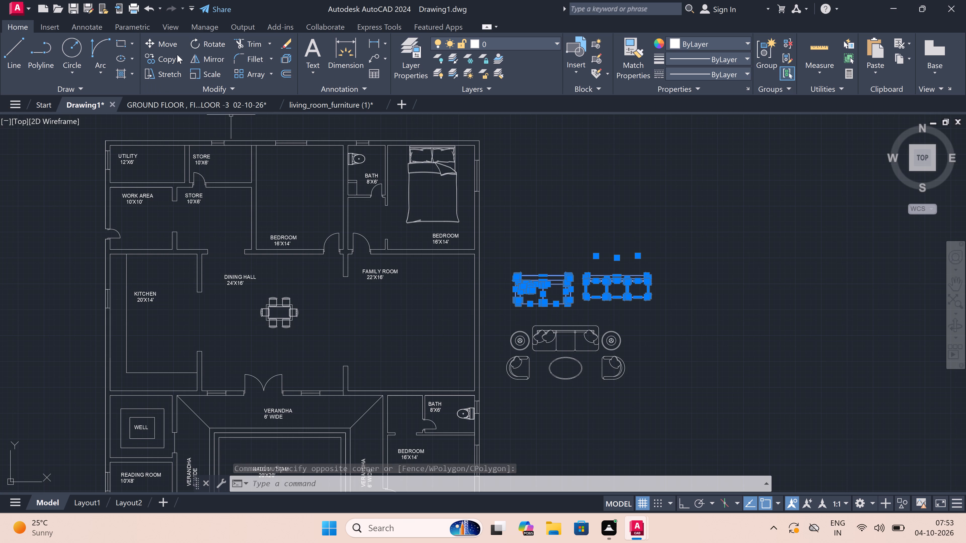
pyautogui.doubleClick(163, 43)
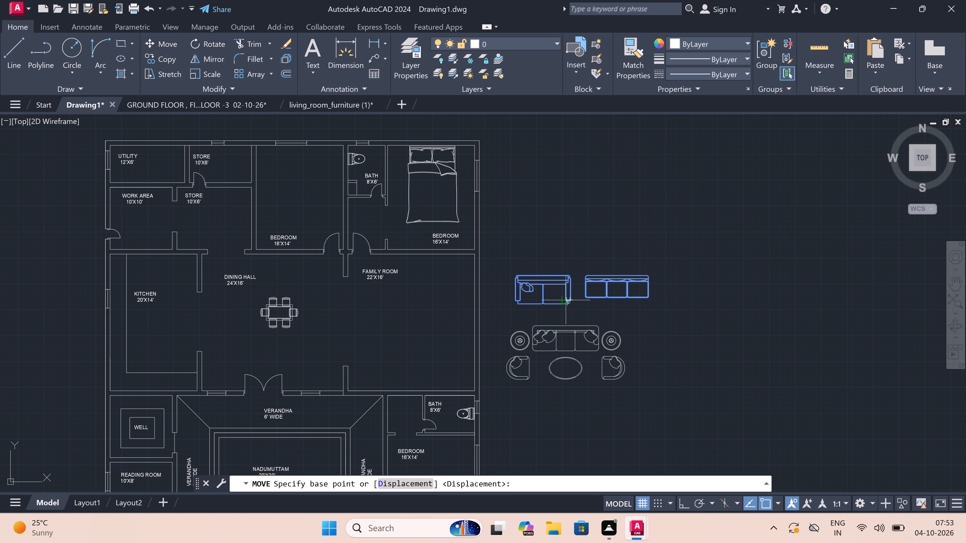
pyautogui.click(563, 300)
pyautogui.tripleClick(593, 235)
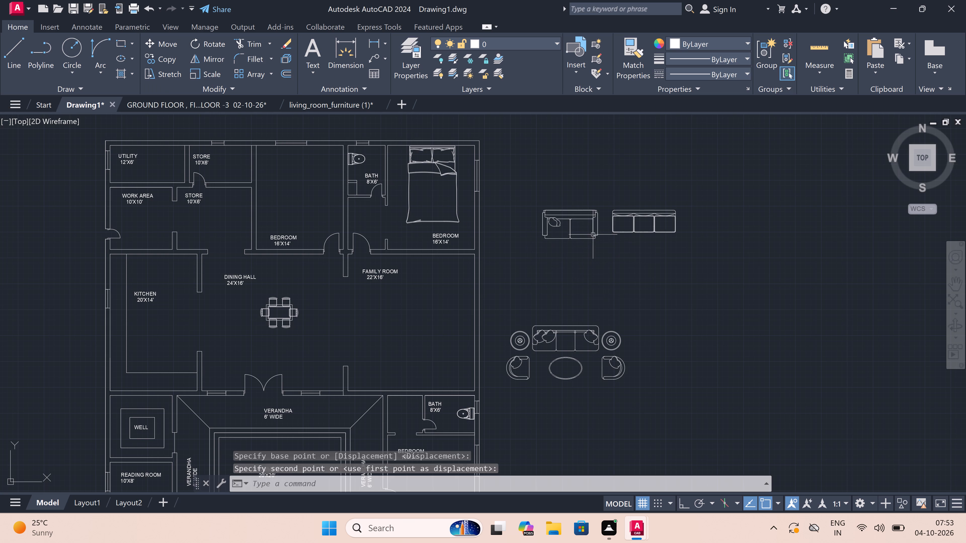
pyautogui.press('Escape')
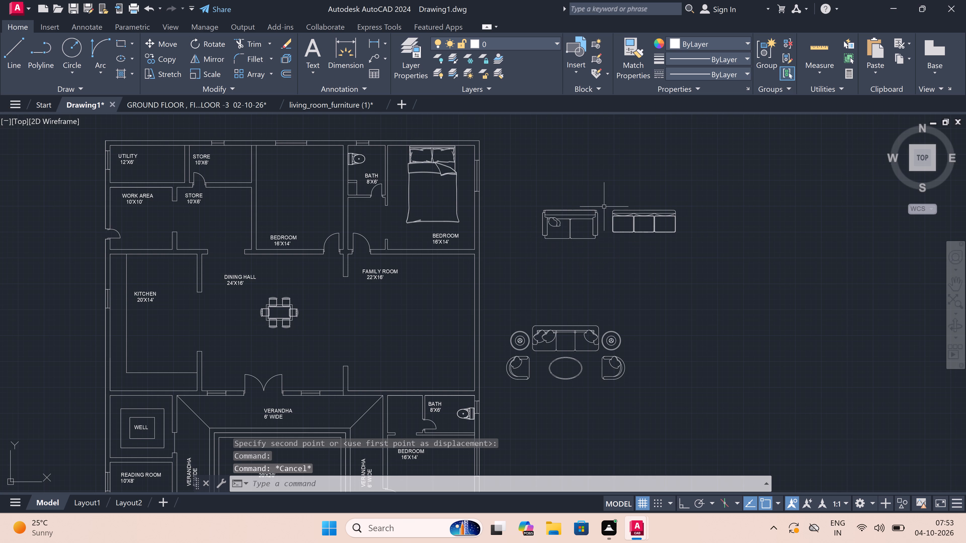
# Rotate the separate two-seat sofa 270° about the middle of its back, with Ortho on.
pyautogui.click(604, 207)
pyautogui.doubleClick(538, 245)
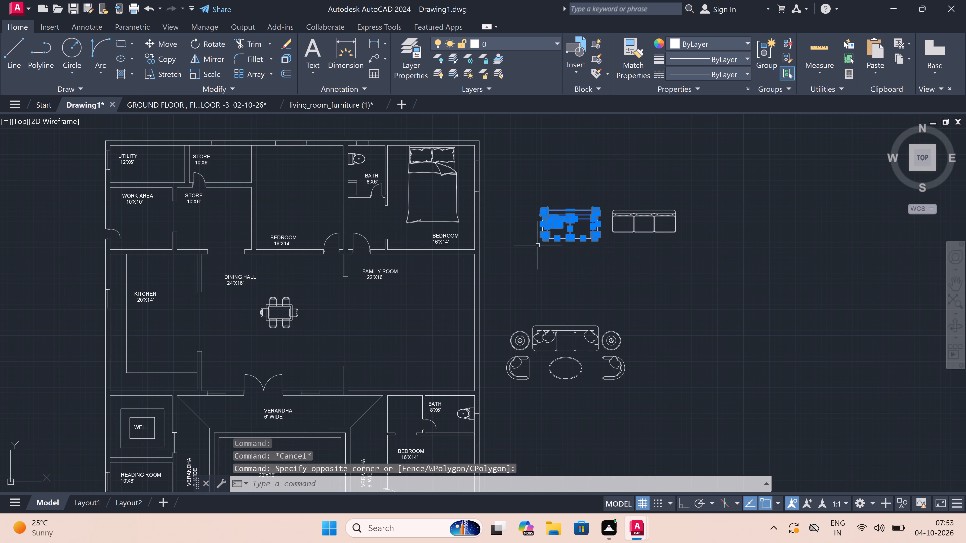
pyautogui.click(208, 41)
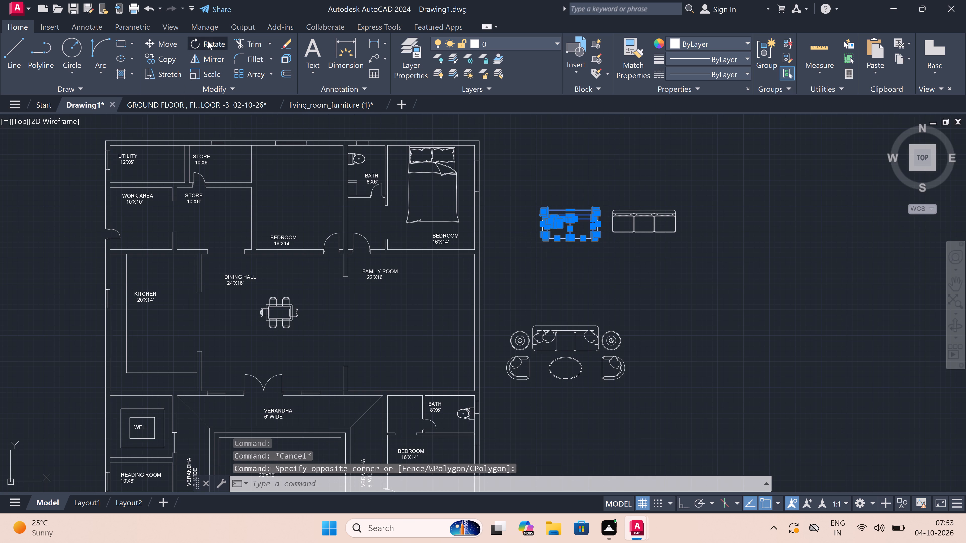
pyautogui.doubleClick(564, 214)
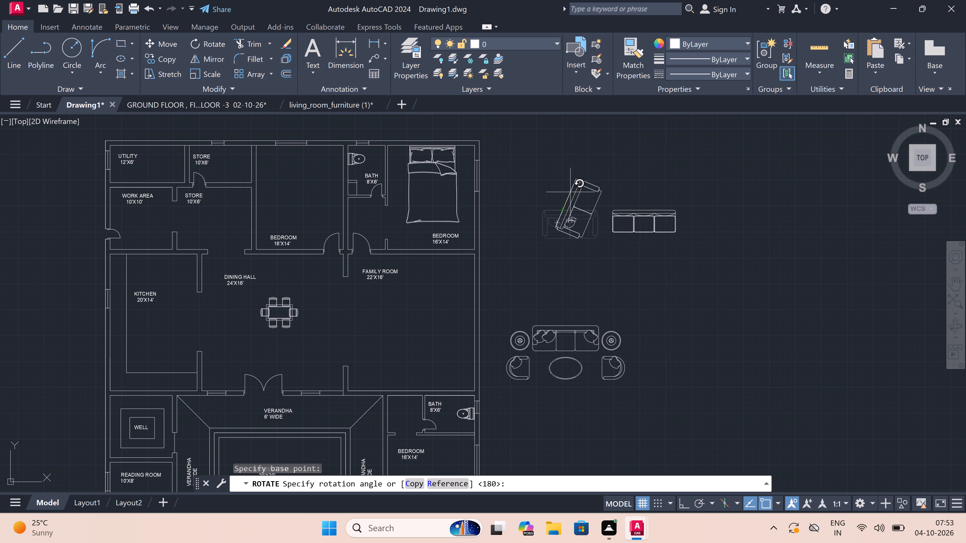
pyautogui.press('F8')
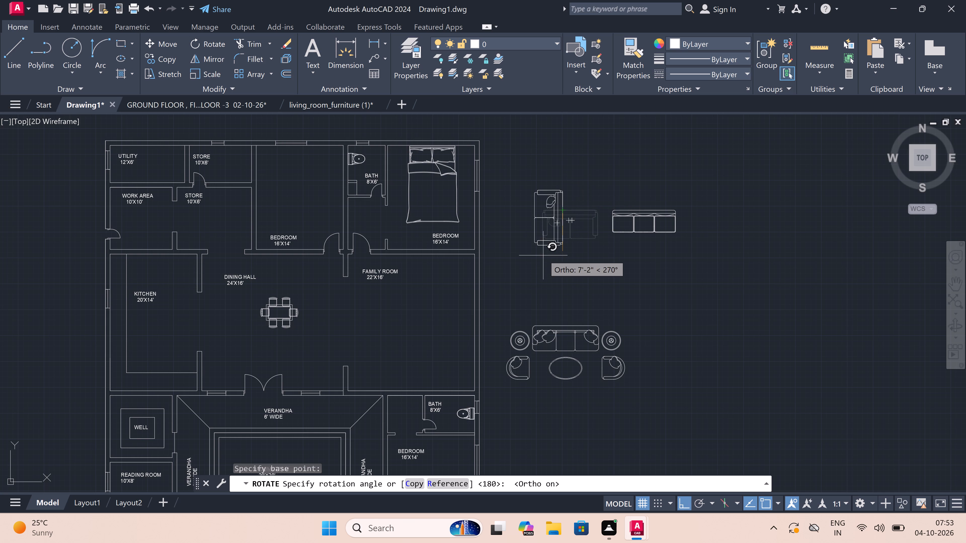
pyautogui.click(543, 256)
# Move the rotated two-seat sofa by the middle of its back onto the inner face of the family room's east wall, with Ortho off.
pyautogui.doubleClick(573, 186)
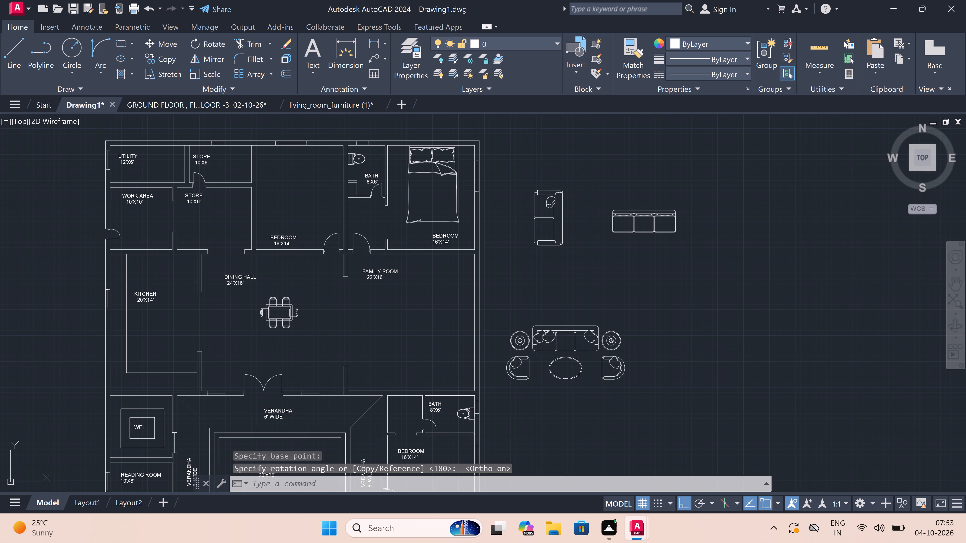
pyautogui.click(525, 256)
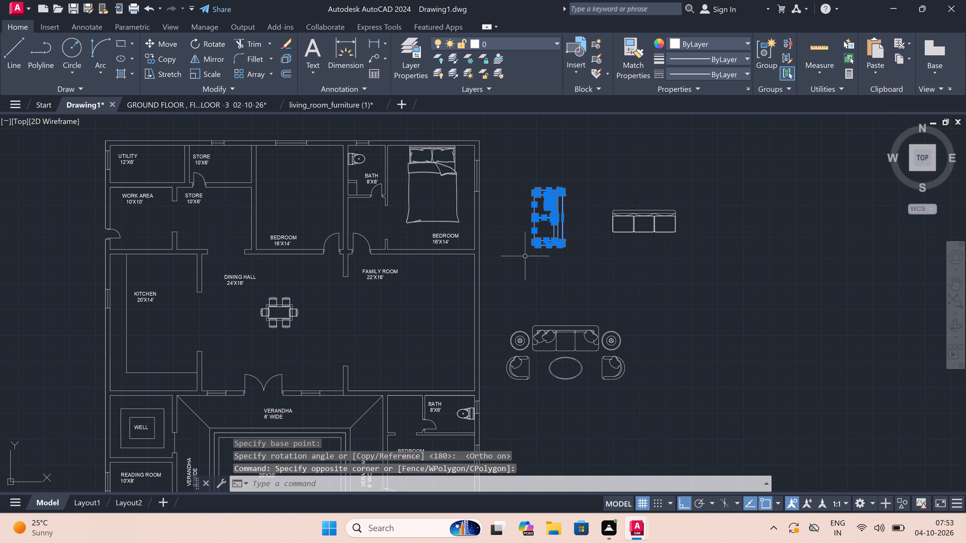
pyautogui.click(169, 40)
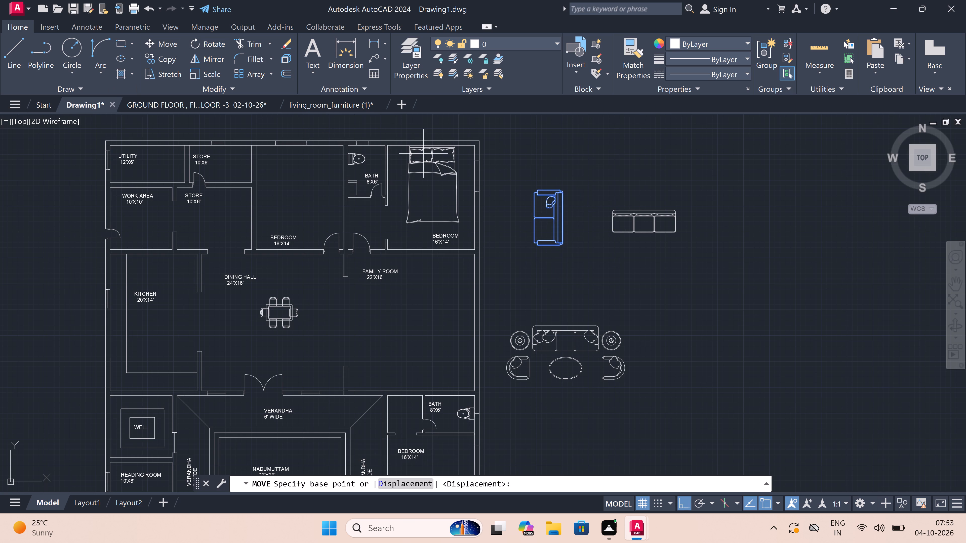
pyautogui.doubleClick(566, 216)
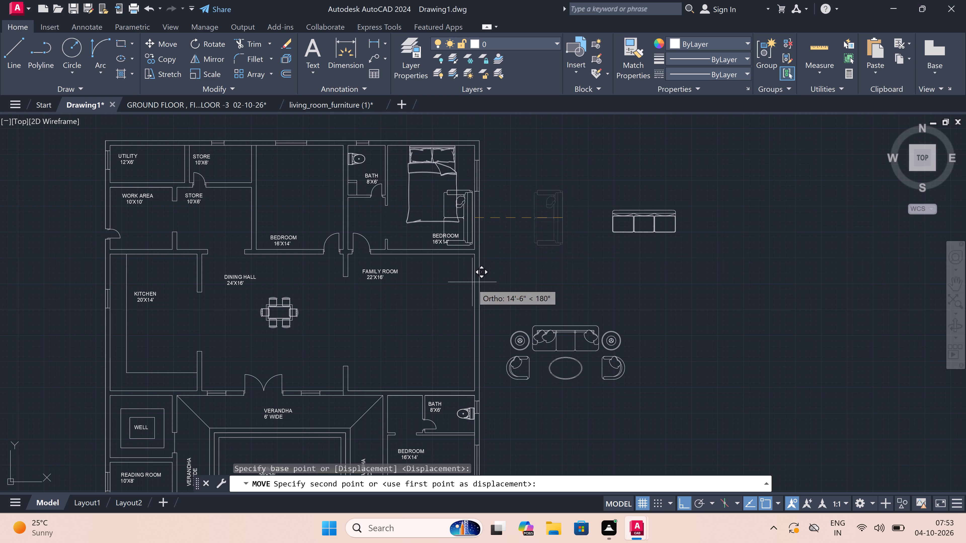
pyautogui.press('F8')
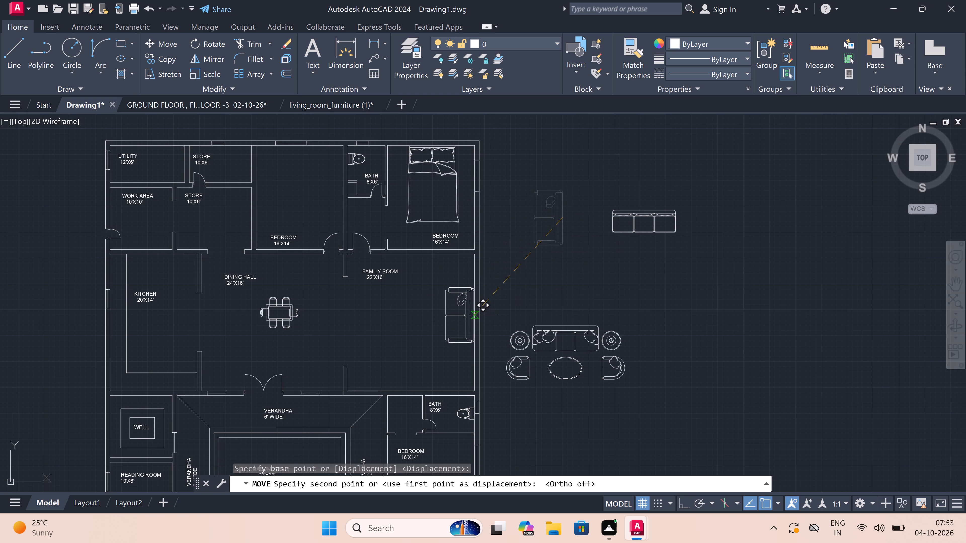
pyautogui.click(474, 316)
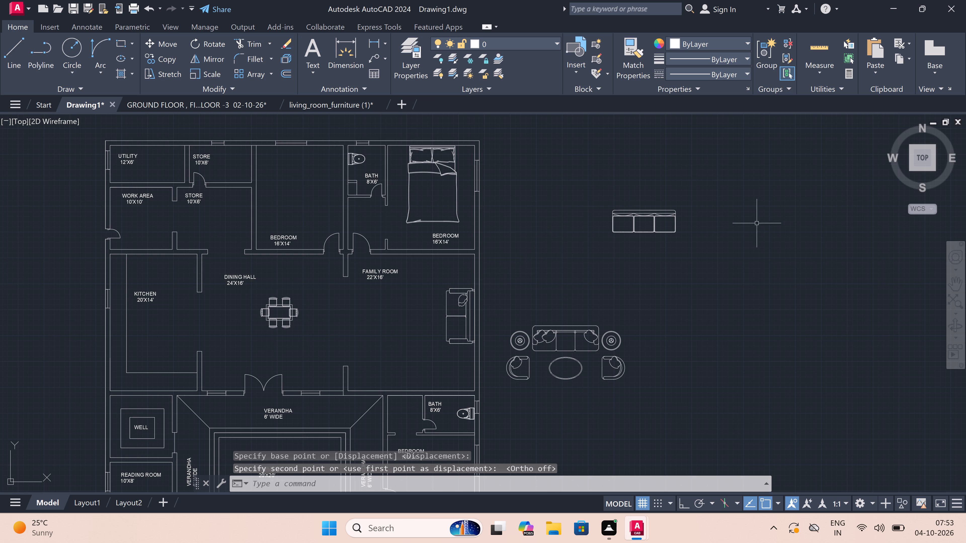
# Rotate the separate three-seat sofa 180° about a point near its middle, with Ortho on.
pyautogui.click(701, 204)
pyautogui.click(607, 244)
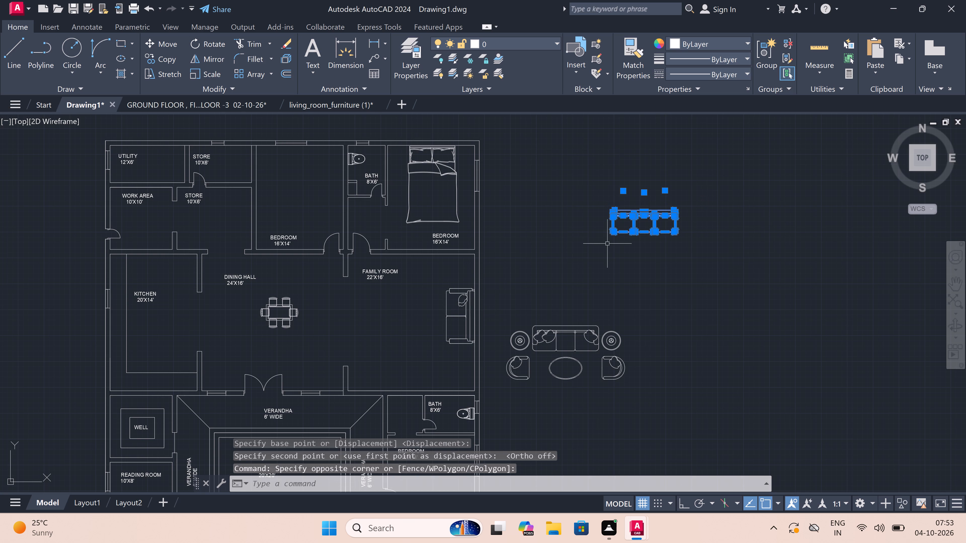
pyautogui.doubleClick(192, 41)
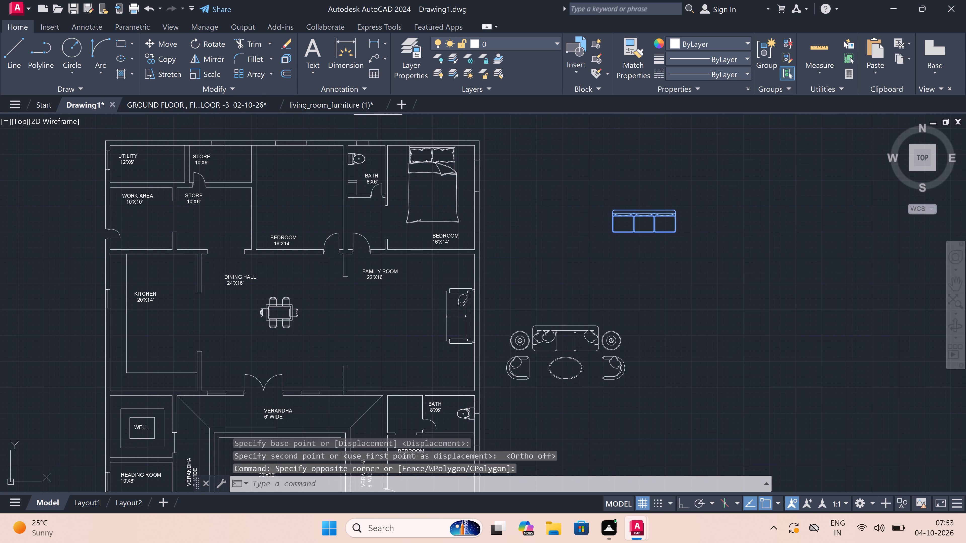
pyautogui.click(642, 217)
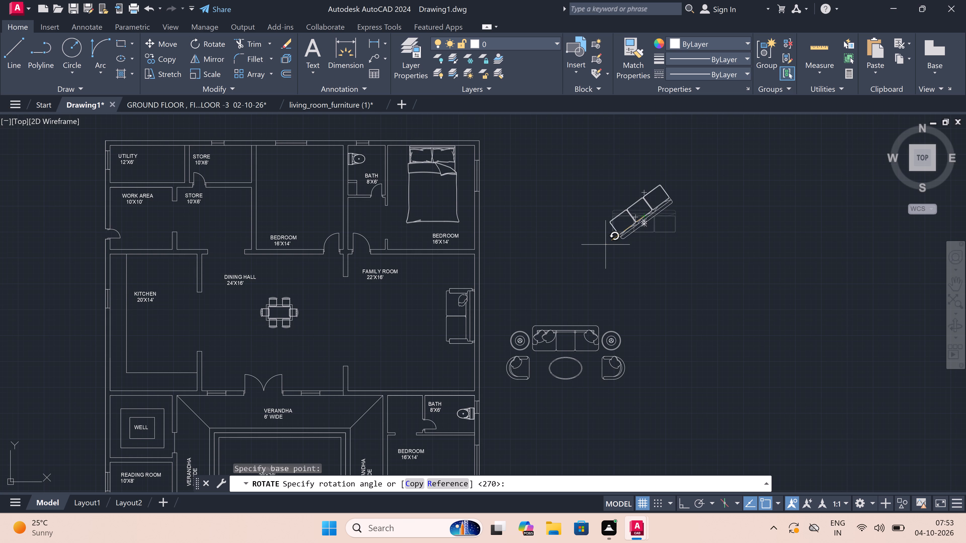
pyautogui.press('F8')
pyautogui.click(572, 211)
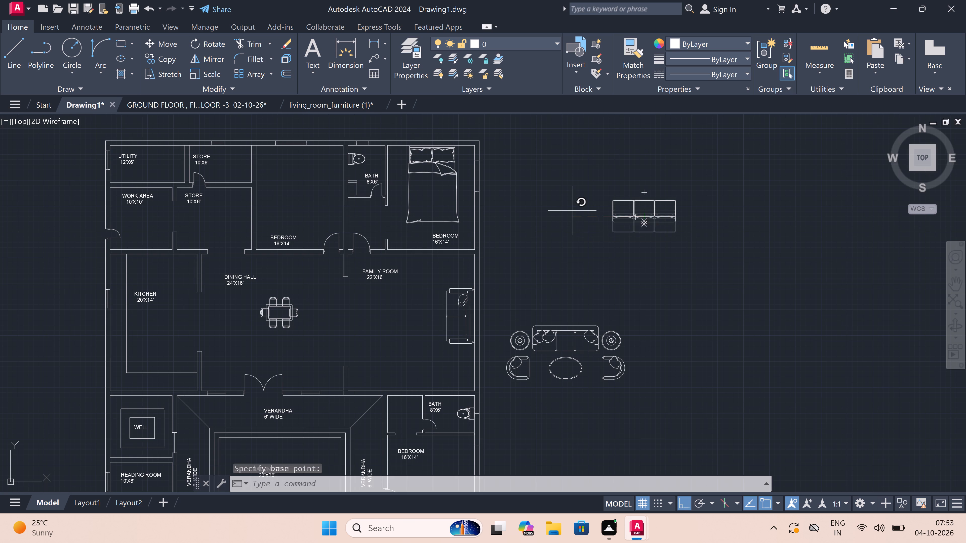
# Move the rotated three-seat sofa by the middle of its back to the family room's south wall, with Ortho off.
pyautogui.click(710, 185)
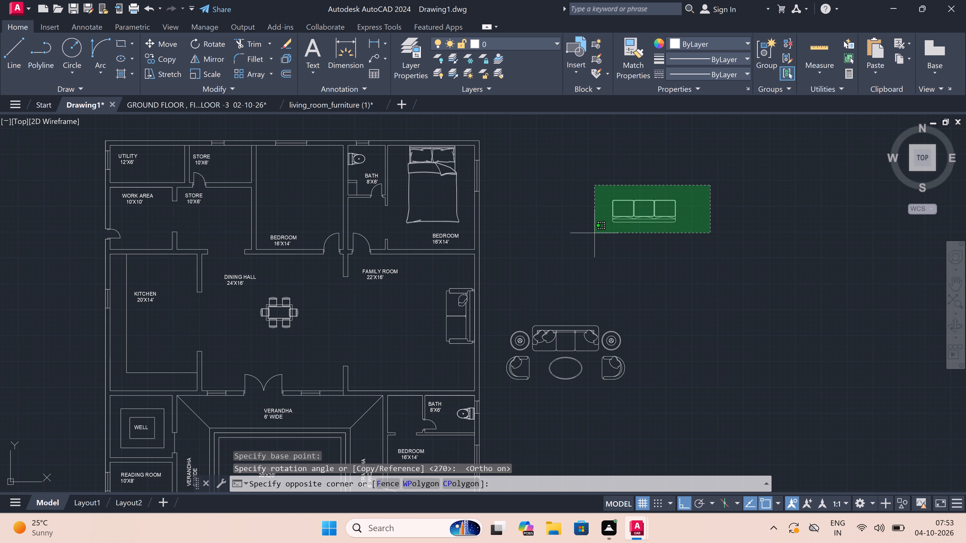
pyautogui.click(594, 234)
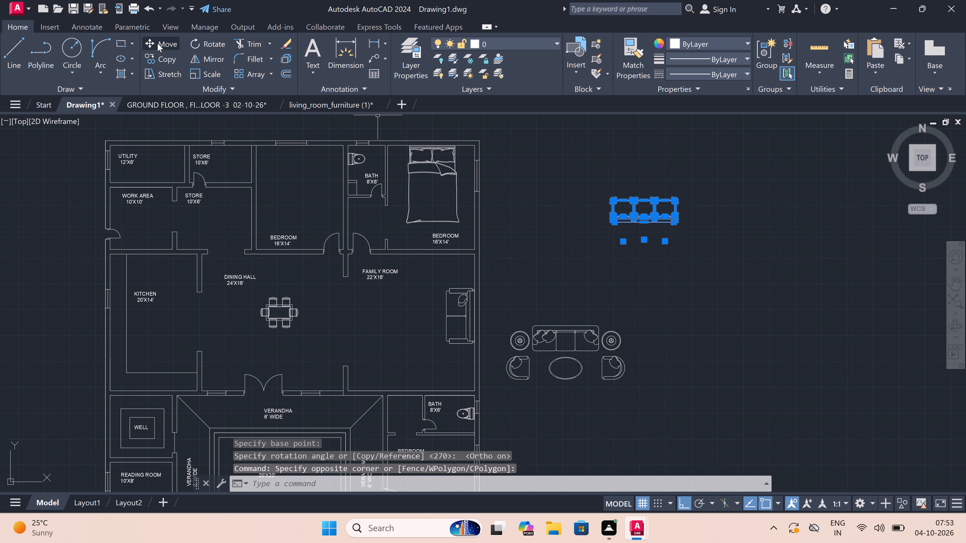
pyautogui.click(157, 43)
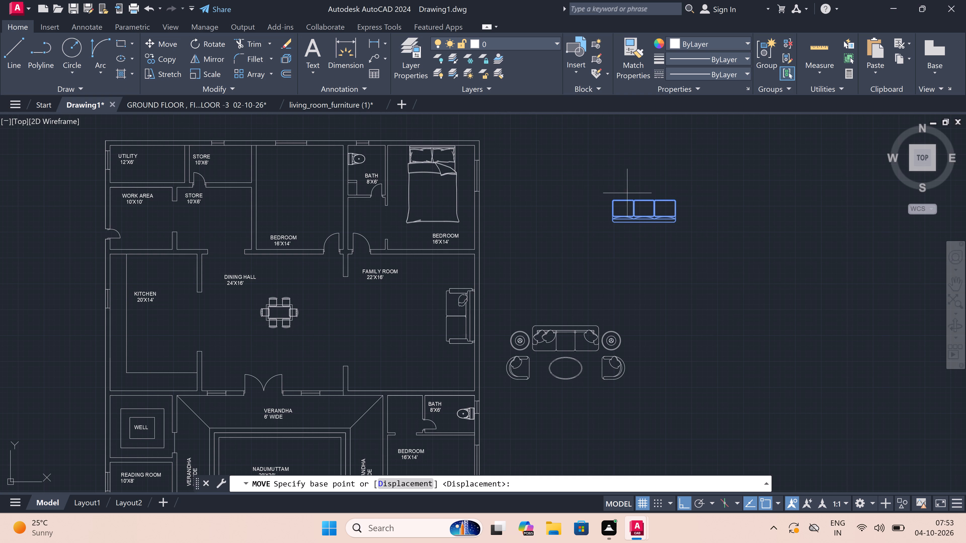
pyautogui.doubleClick(642, 223)
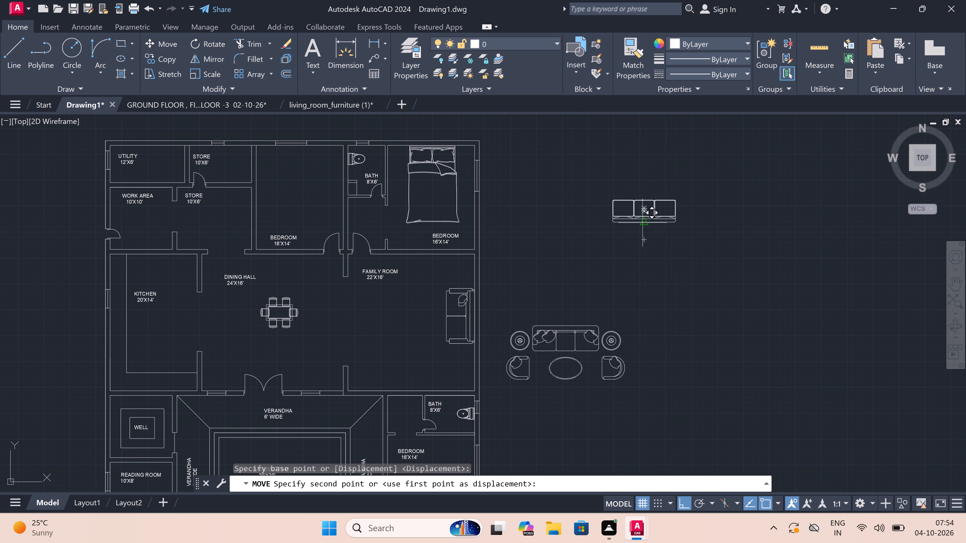
pyautogui.press('F8')
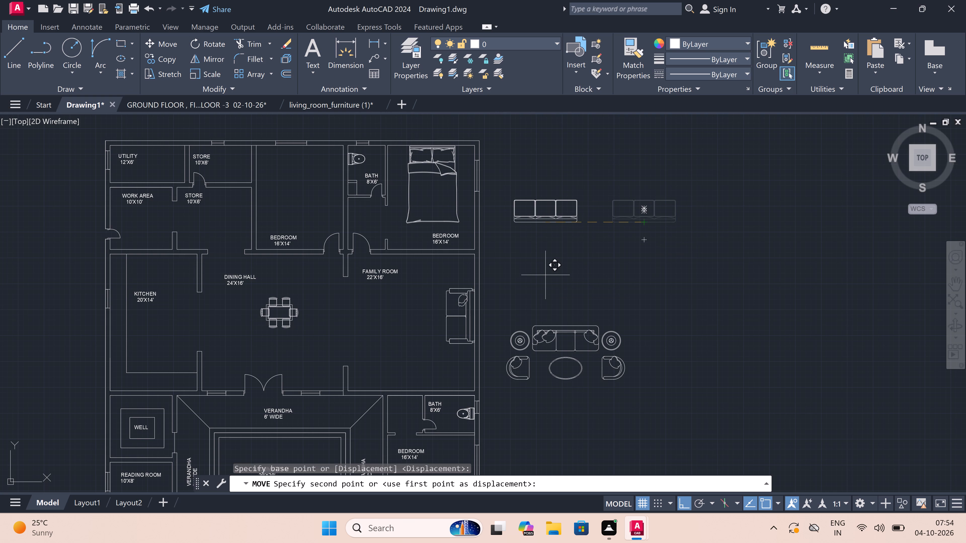
pyautogui.scroll(-2, 545, 275)
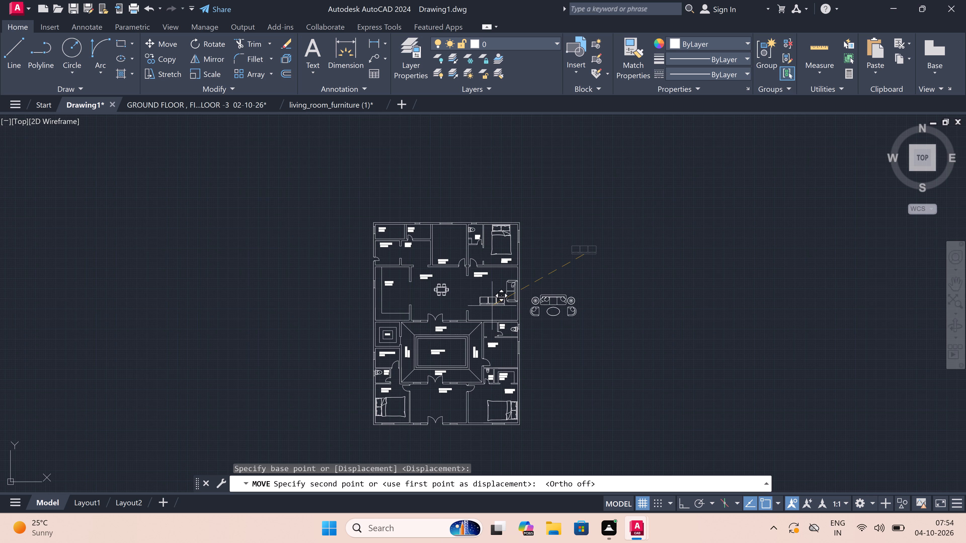
pyautogui.scroll(3, 509, 307)
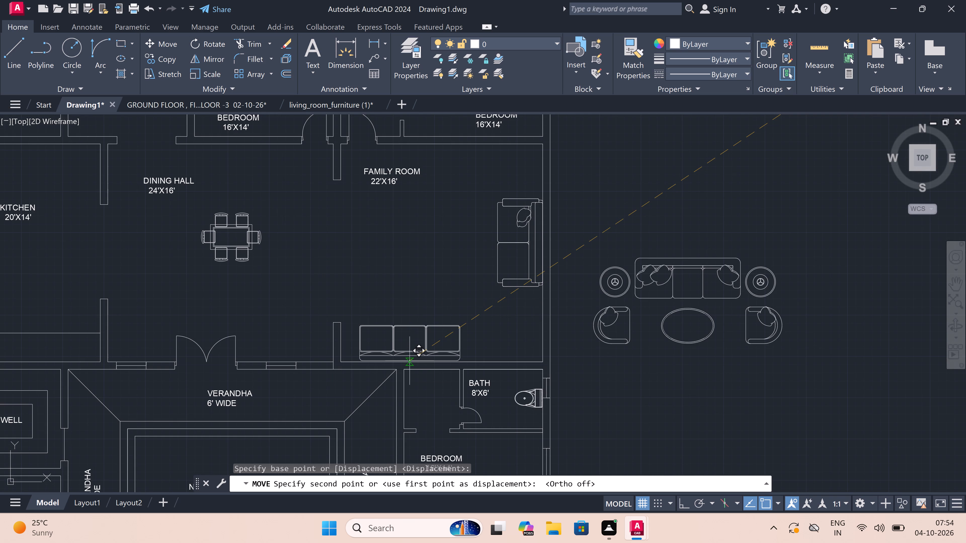
pyautogui.scroll(2, 410, 361)
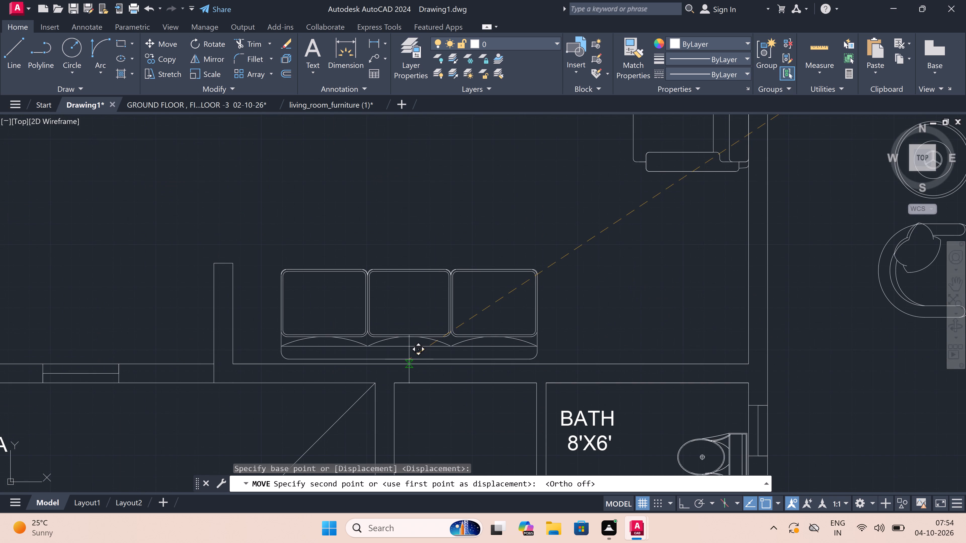
pyautogui.click(409, 359)
# Draw a roughly square table freehand with the Rectangle command in the family room, between the two-seat and three-seat sofas.
pyautogui.scroll(-1, 440, 324)
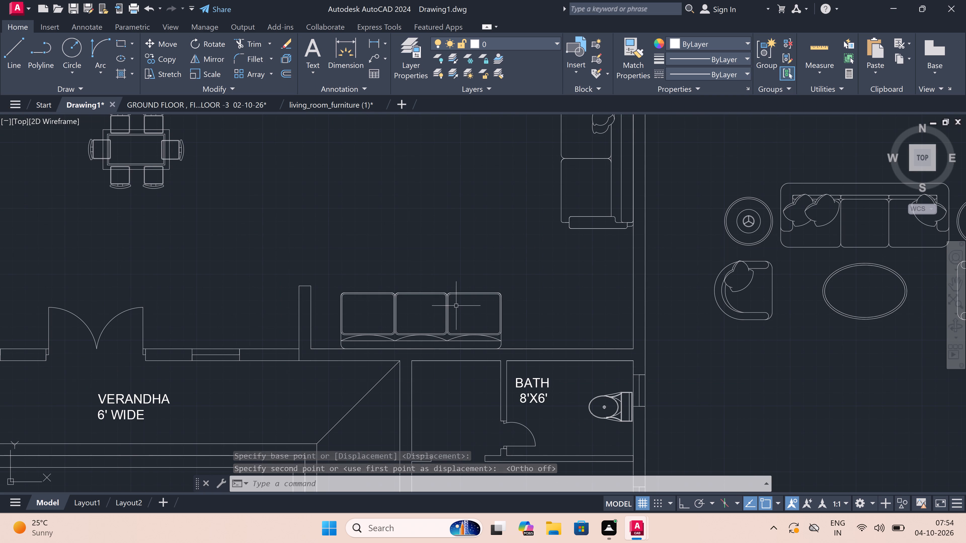
pyautogui.scroll(-1, 501, 273)
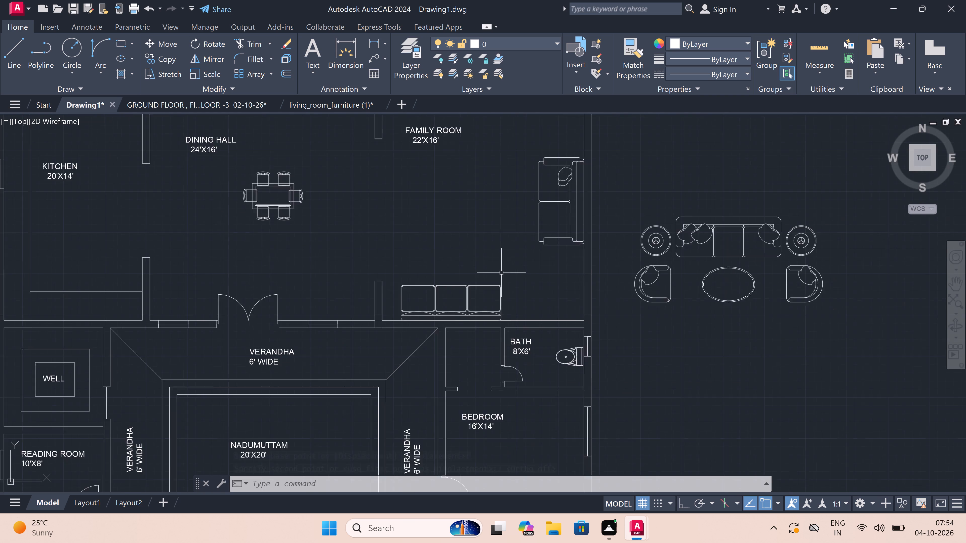
pyautogui.scroll(-1, 501, 273)
pyautogui.scroll(1, 500, 247)
pyautogui.scroll(-1, 500, 244)
pyautogui.scroll(1, 503, 211)
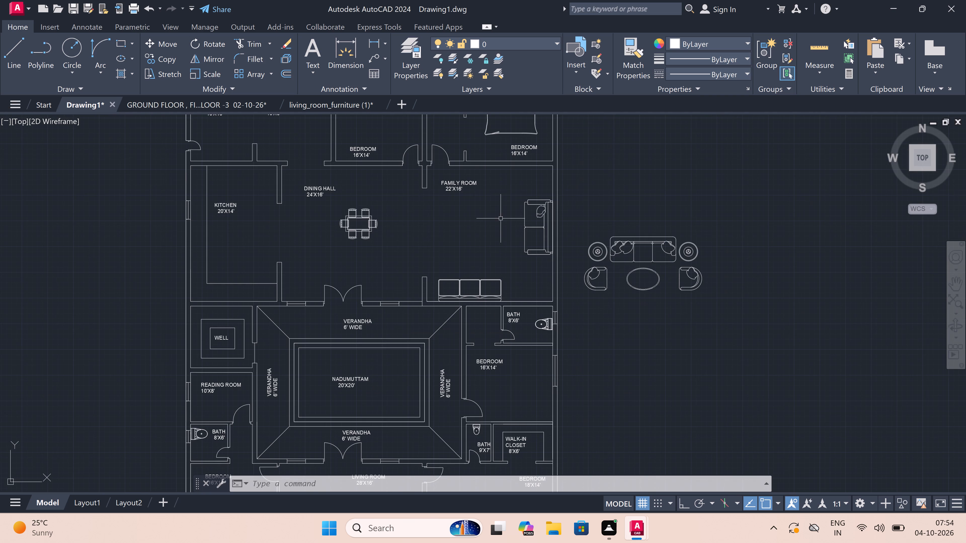
pyautogui.write('REC')
pyautogui.press('space')
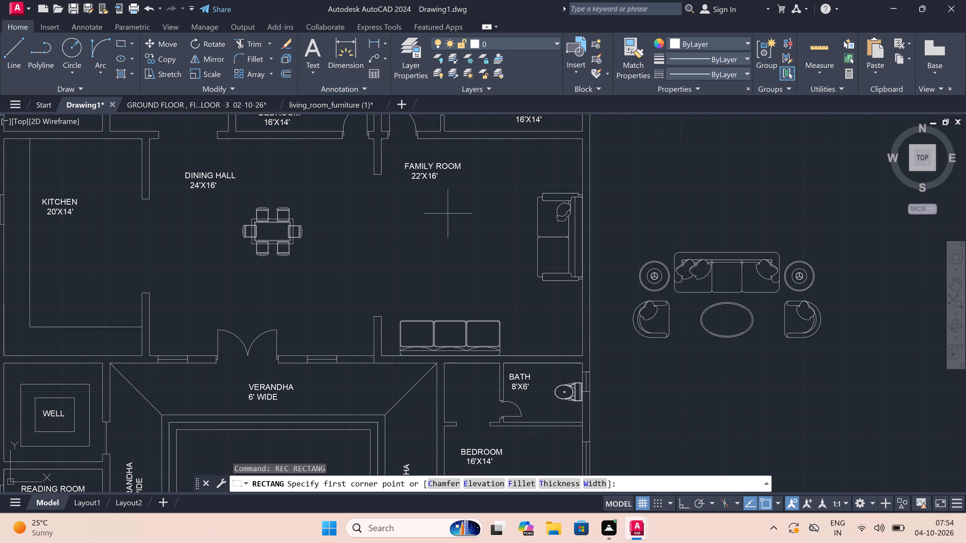
pyautogui.click(443, 235)
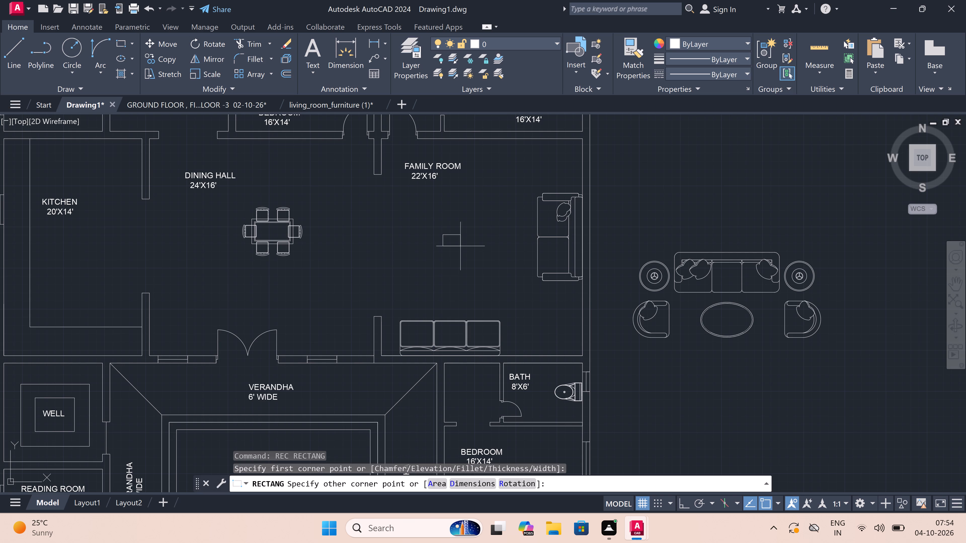
pyautogui.click(495, 285)
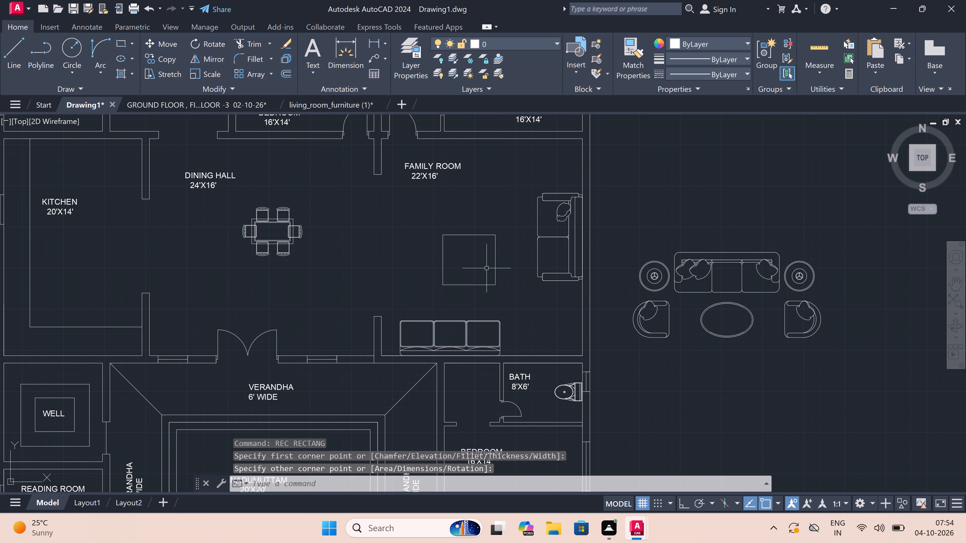
# Scale the sofa set with armchairs and tables outside the east wall down freehand, with the base point on its sofa.
pyautogui.scroll(-2, 473, 253)
pyautogui.scroll(1, 574, 260)
pyautogui.click(666, 242)
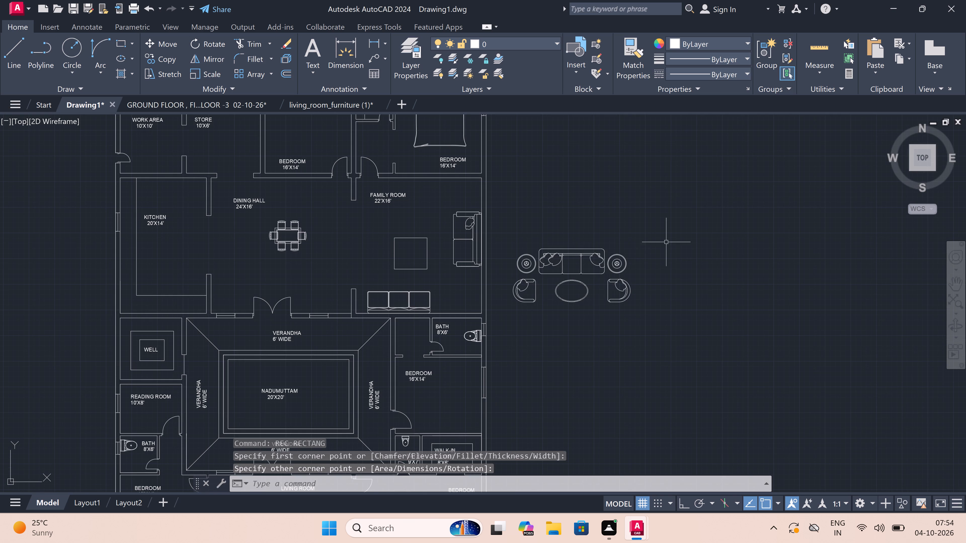
pyautogui.doubleClick(505, 318)
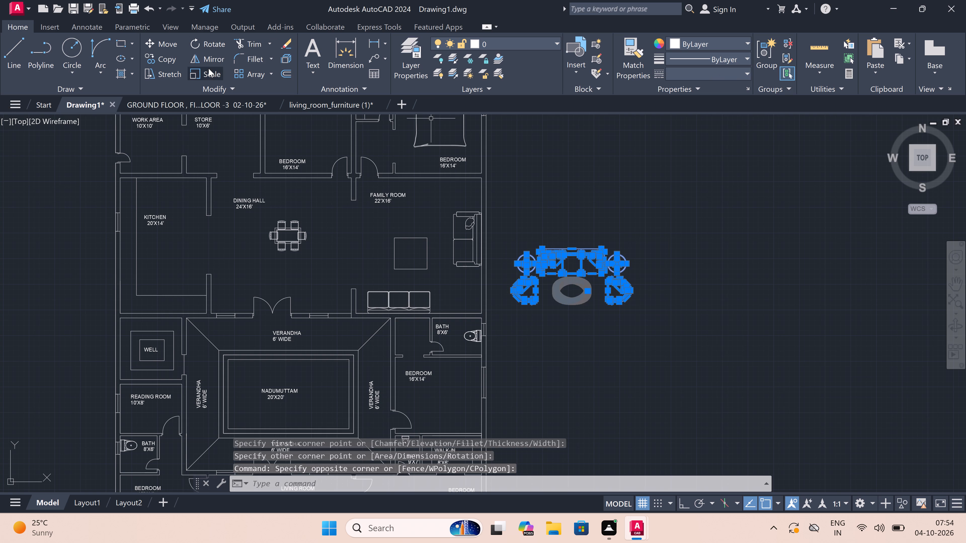
pyautogui.click(209, 72)
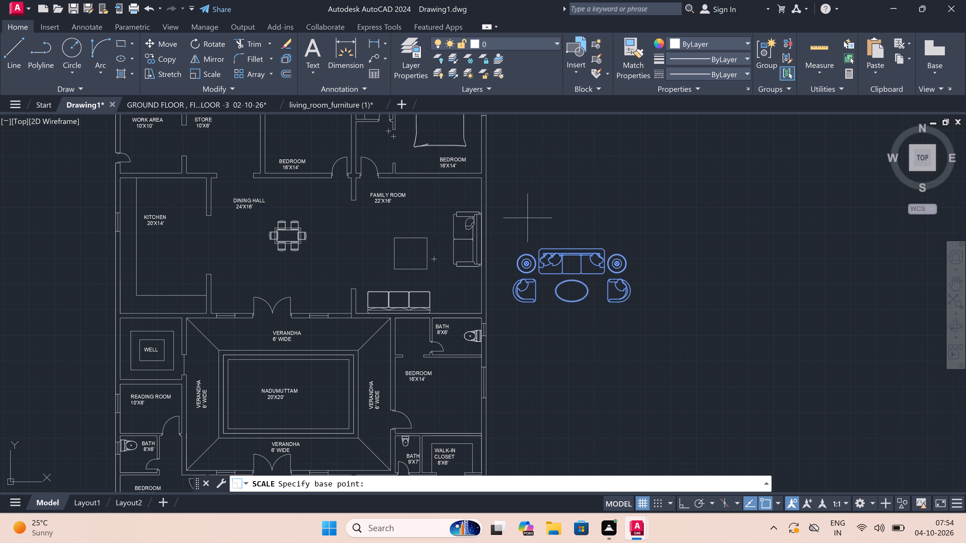
pyautogui.tripleClick(544, 259)
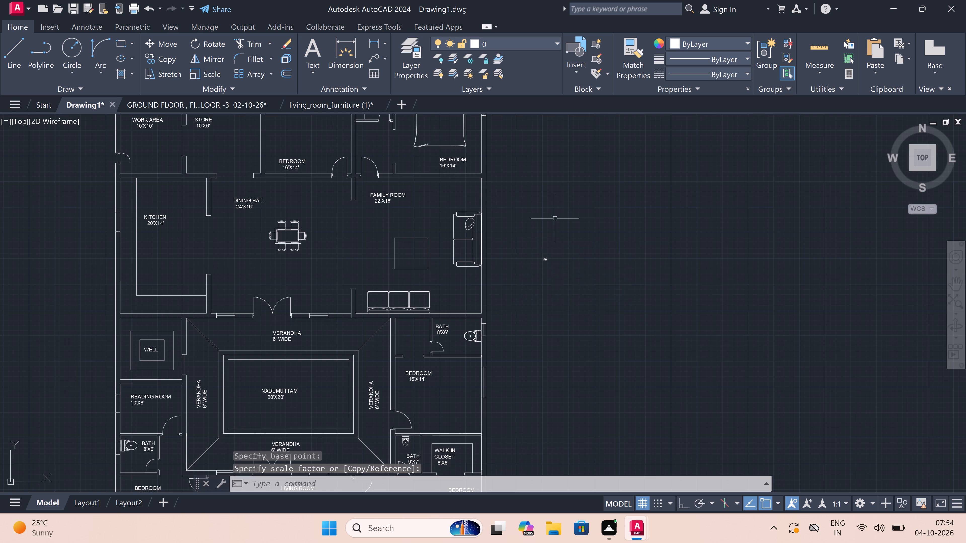
# Scale the tiny sofa set outside the east wall up freehand to furniture size, with the base point on its west round side table.
pyautogui.scroll(2, 542, 263)
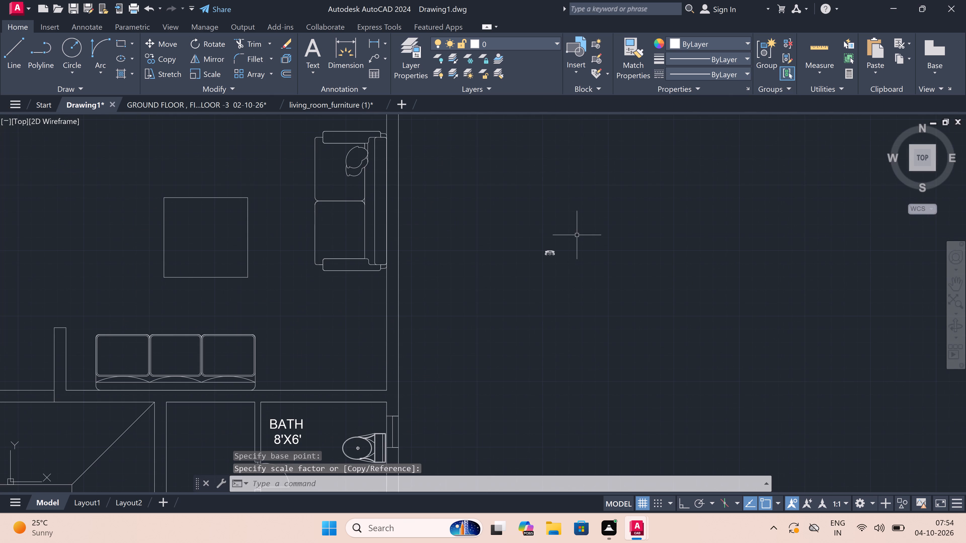
pyautogui.click(575, 235)
pyautogui.click(524, 267)
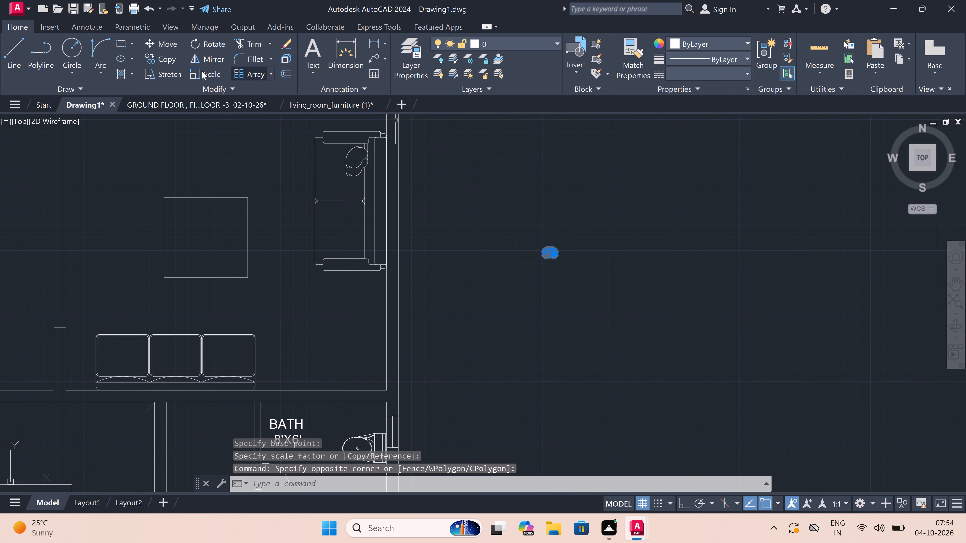
pyautogui.doubleClick(194, 71)
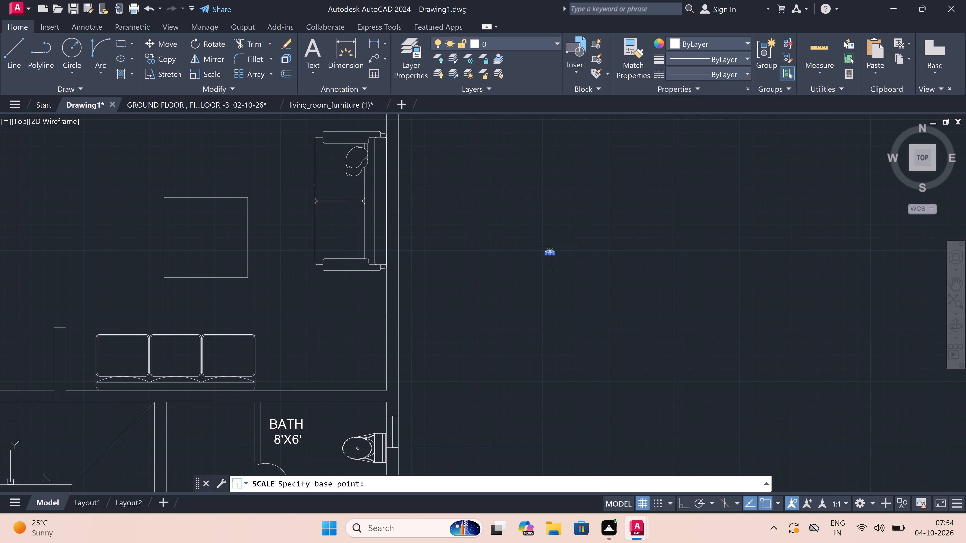
pyautogui.scroll(3, 547, 252)
pyautogui.click(549, 252)
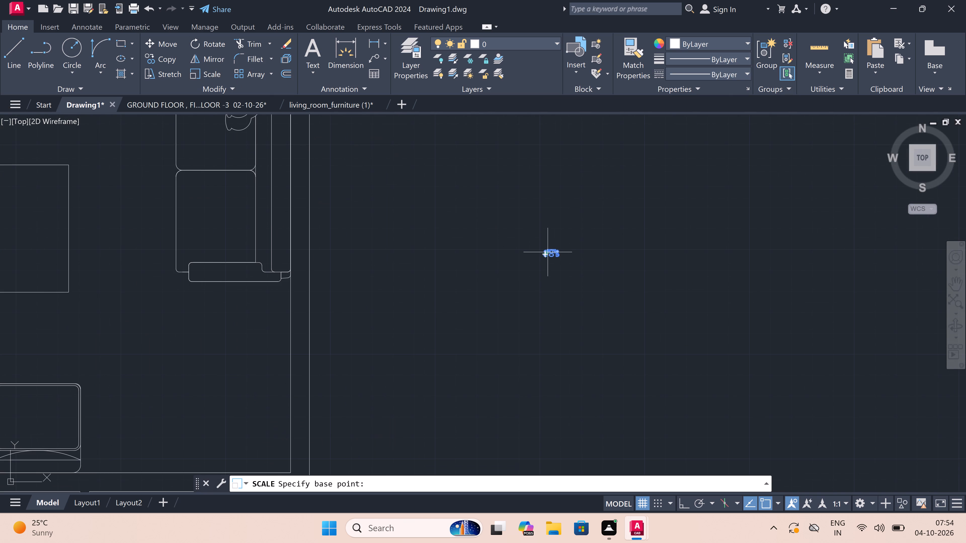
pyautogui.scroll(3, 562, 187)
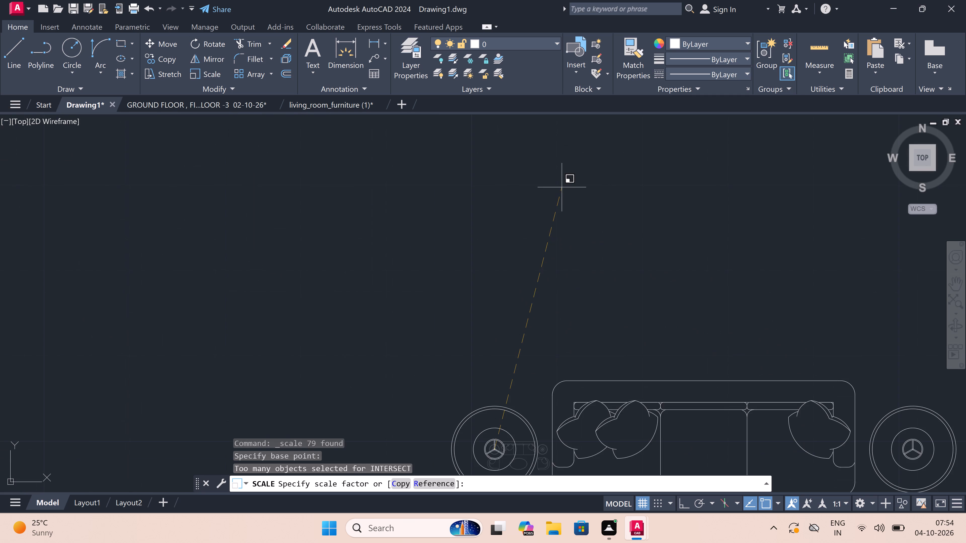
pyautogui.scroll(-4, 562, 187)
pyautogui.scroll(2, 562, 187)
pyautogui.scroll(-4, 562, 187)
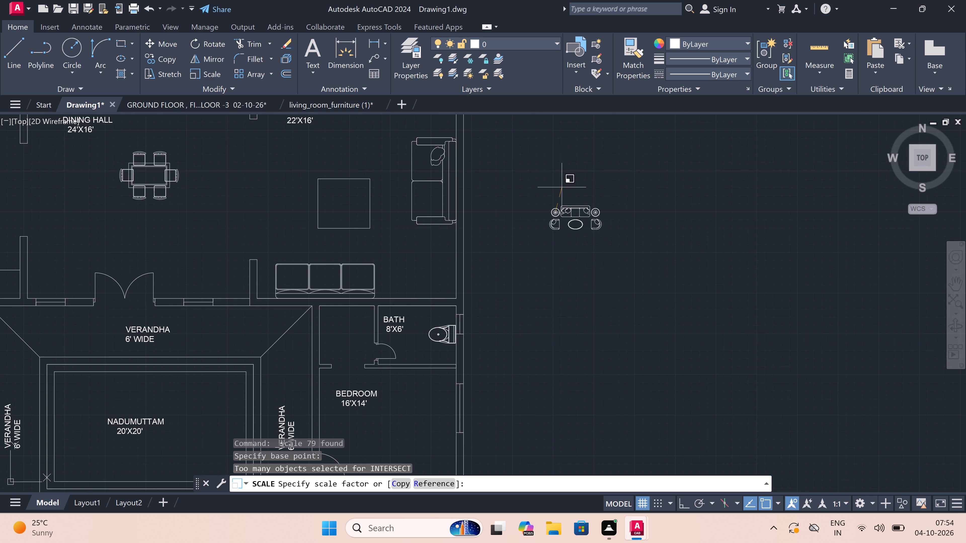
pyautogui.scroll(-1, 562, 187)
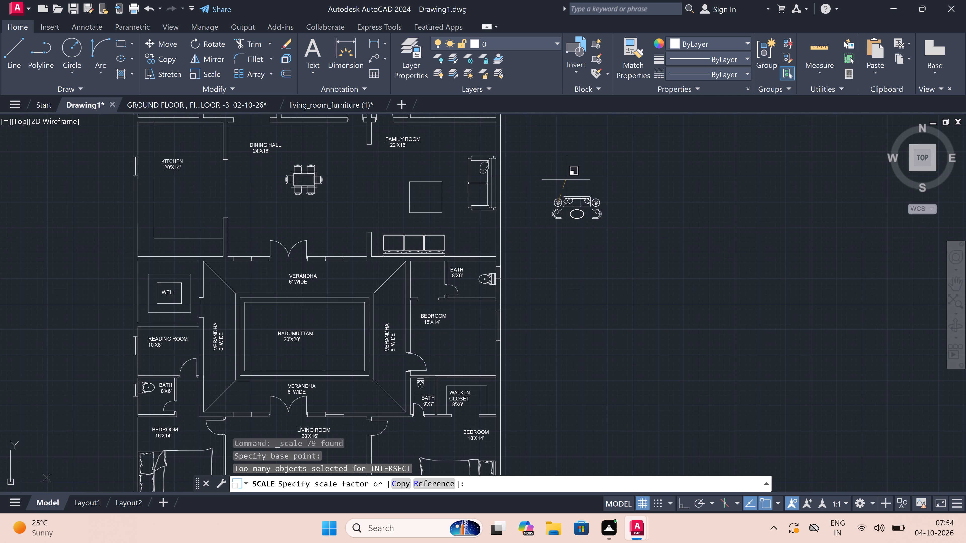
pyautogui.scroll(-1, 566, 179)
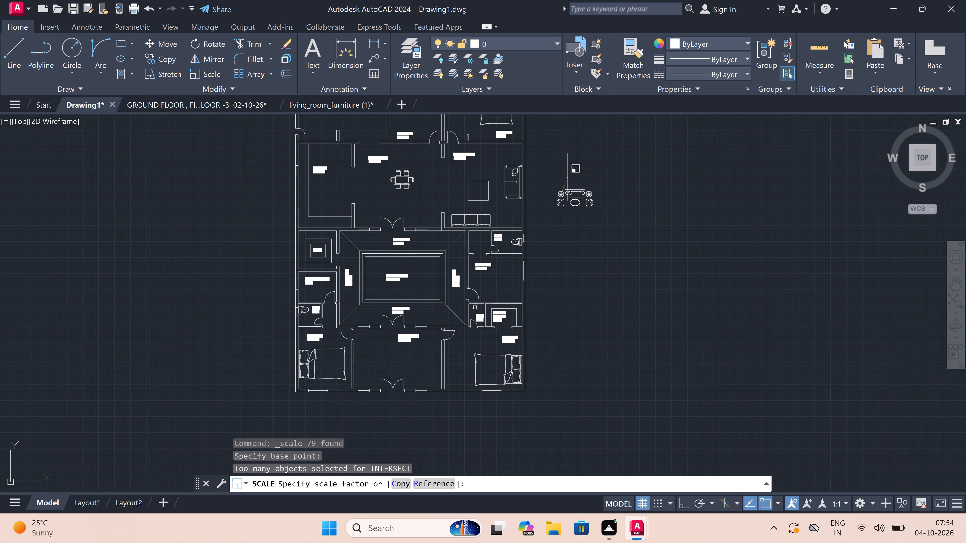
pyautogui.click(570, 175)
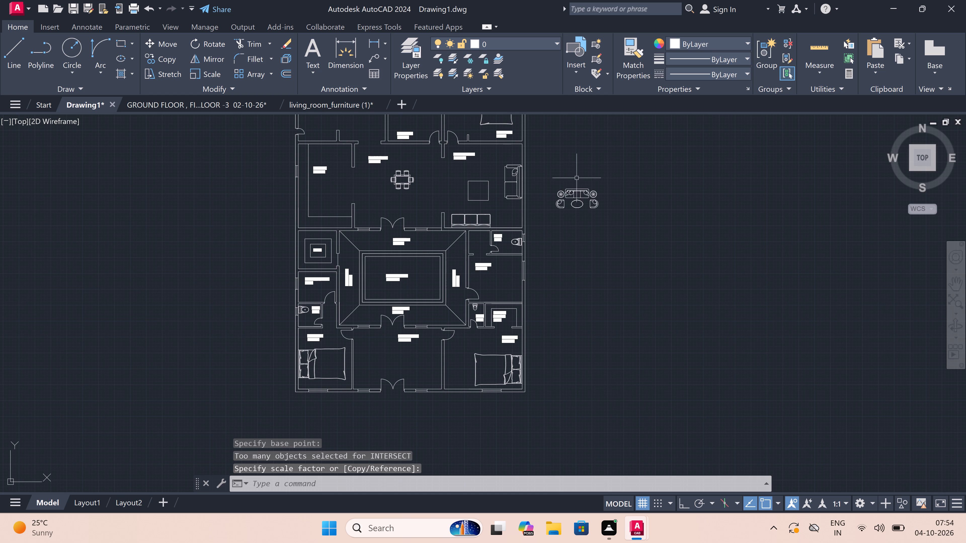
# Rotate the enlarged sofa set outside the east wall about a base point near the middle of its sofa's back.
pyautogui.click(605, 180)
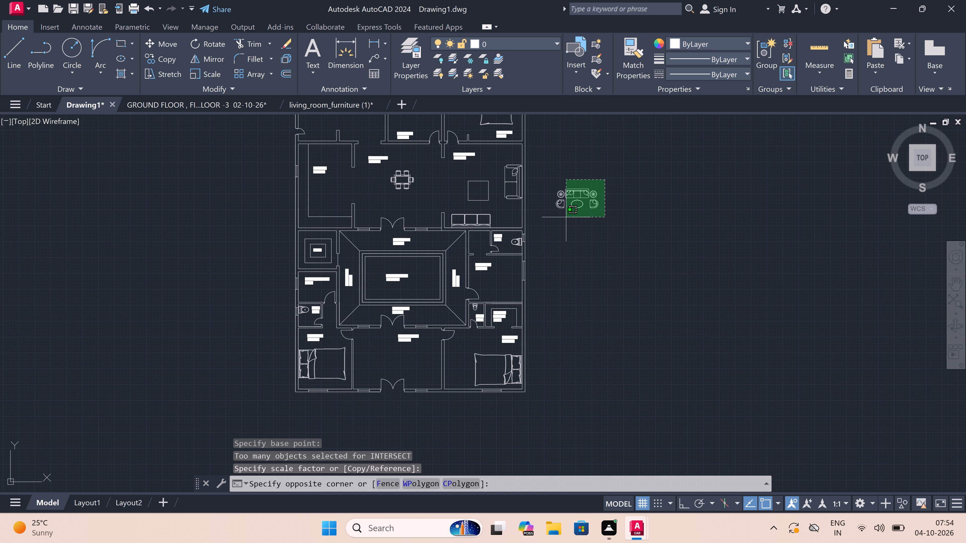
pyautogui.doubleClick(545, 218)
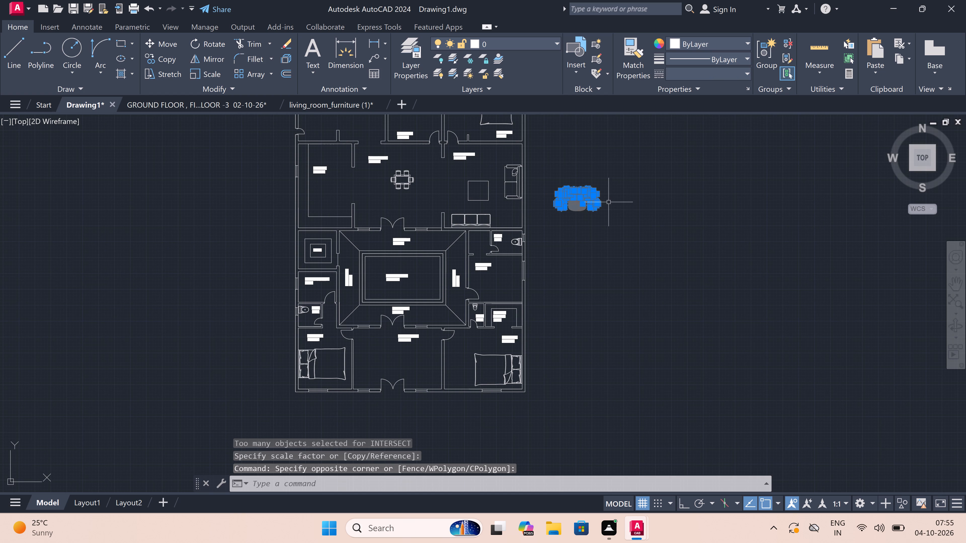
pyautogui.scroll(2, 653, 179)
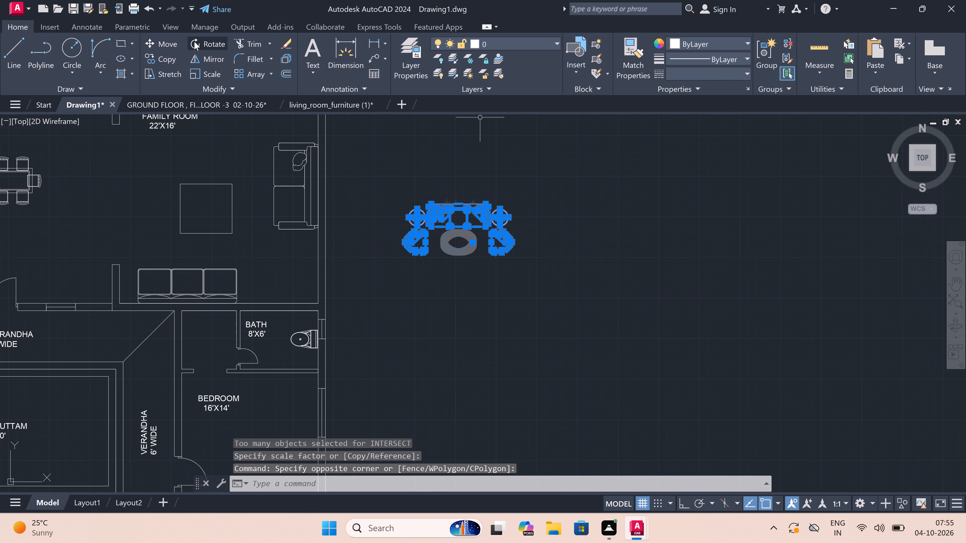
pyautogui.click(195, 41)
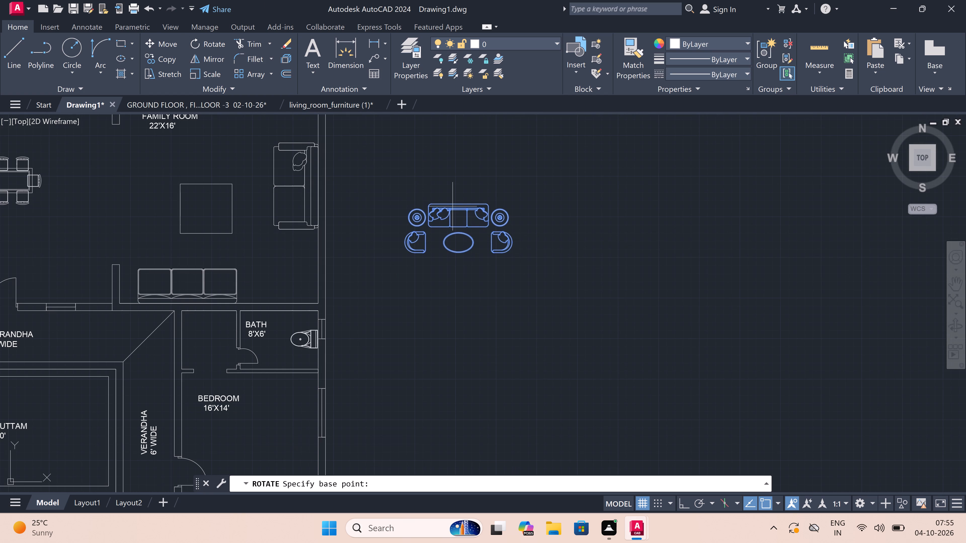
pyautogui.doubleClick(453, 206)
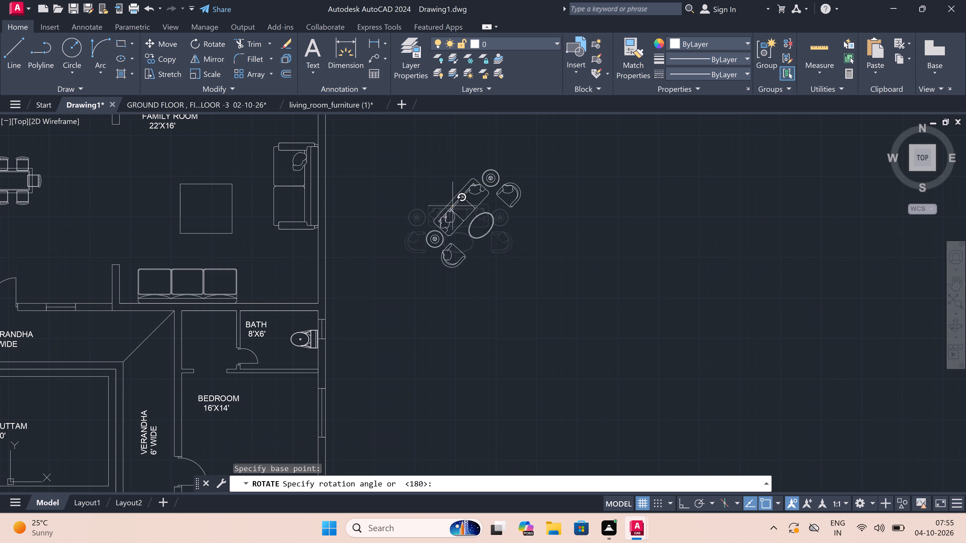
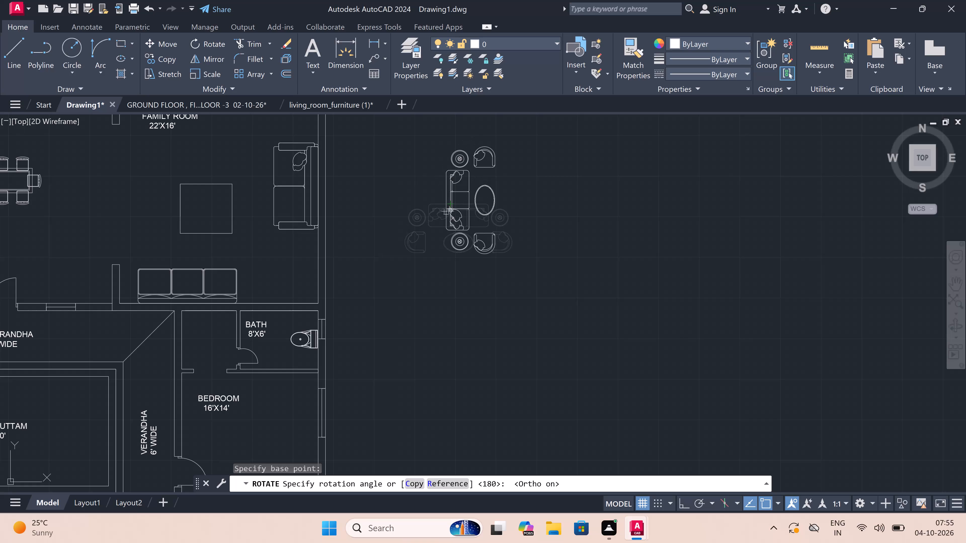
# Finish rotating the sofa set outside the plan a quarter turn so the sofa stands vertically with its seat facing right.
pyautogui.click(442, 161)
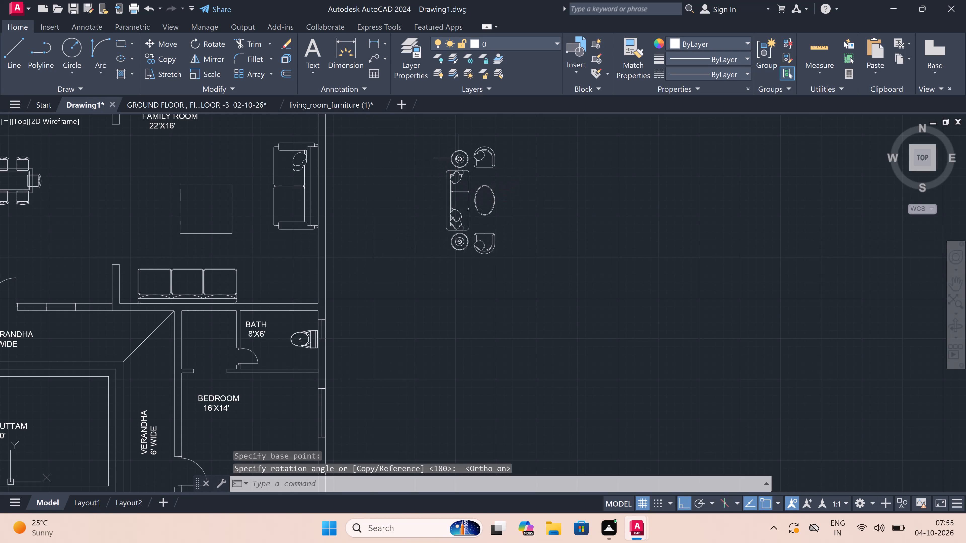
# Move the sofa set by the middle of its sofa back into the living room, against the middle of the left wall.
pyautogui.click(504, 135)
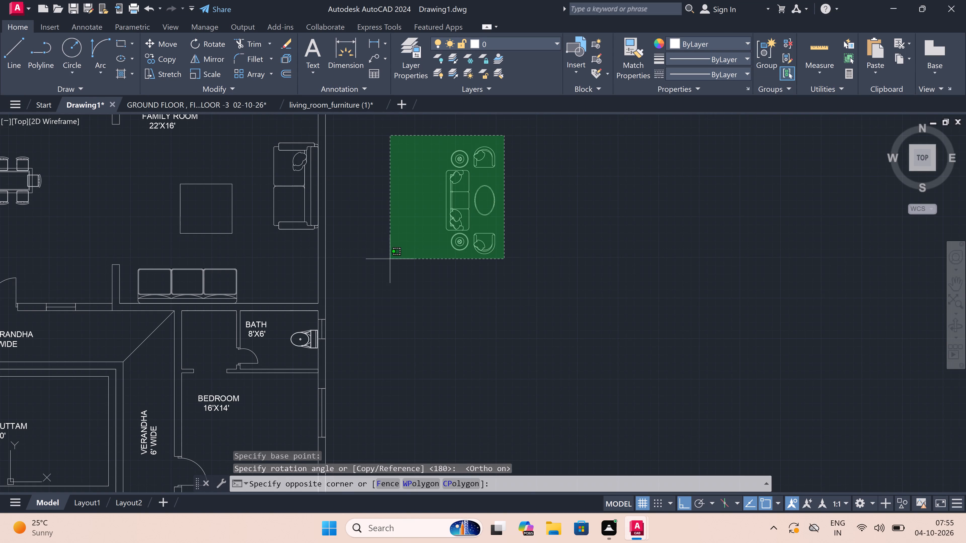
pyautogui.click(391, 260)
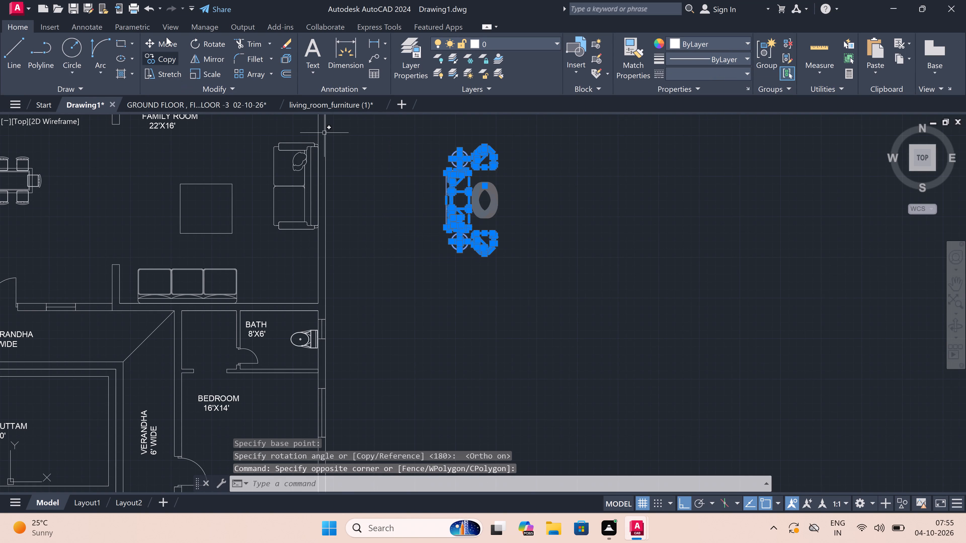
pyautogui.doubleClick(166, 39)
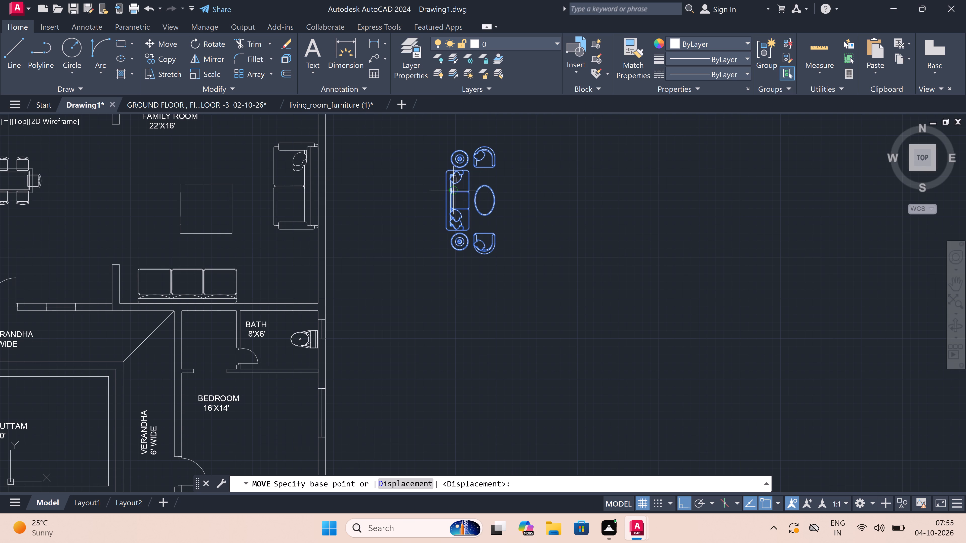
pyautogui.click(444, 198)
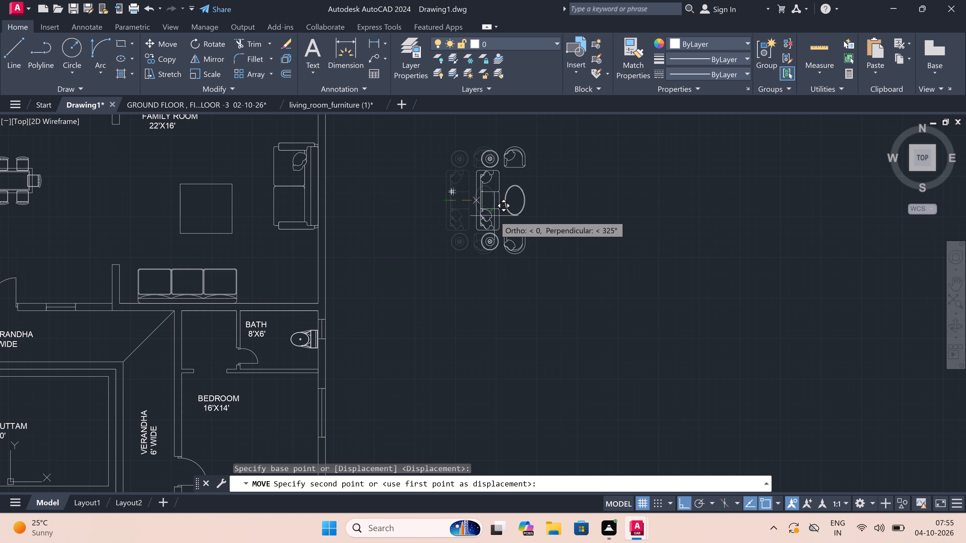
pyautogui.press('F8')
pyautogui.scroll(-3, 485, 213)
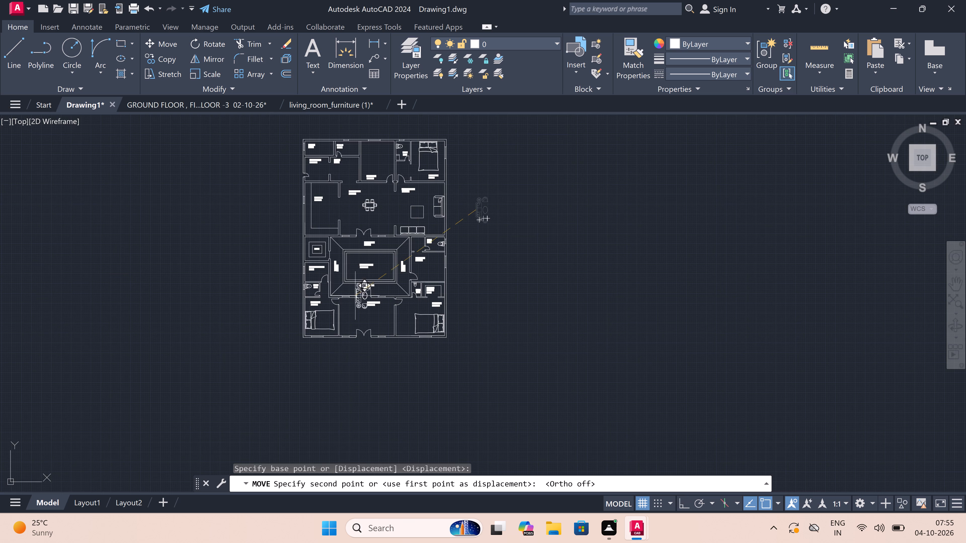
pyautogui.scroll(4, 322, 336)
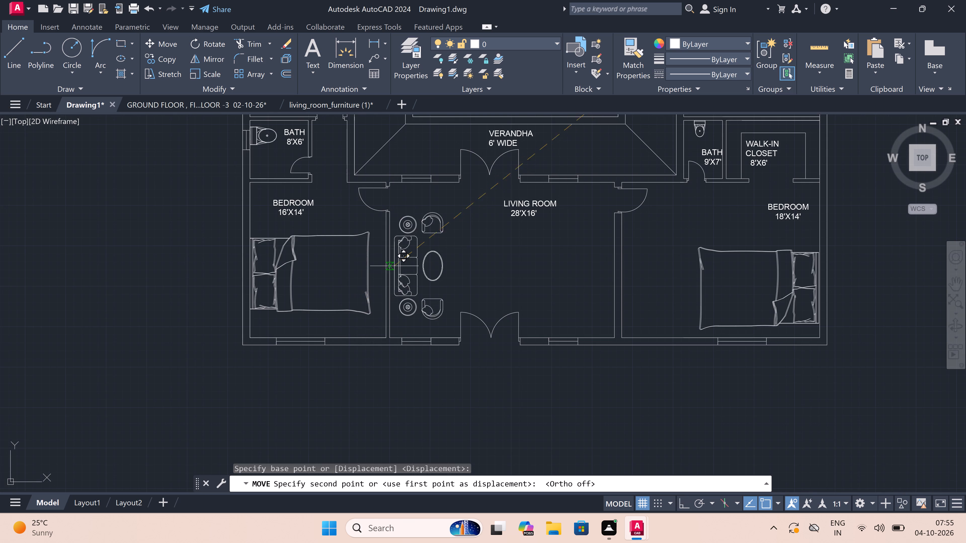
pyautogui.scroll(1, 395, 269)
pyautogui.click(391, 259)
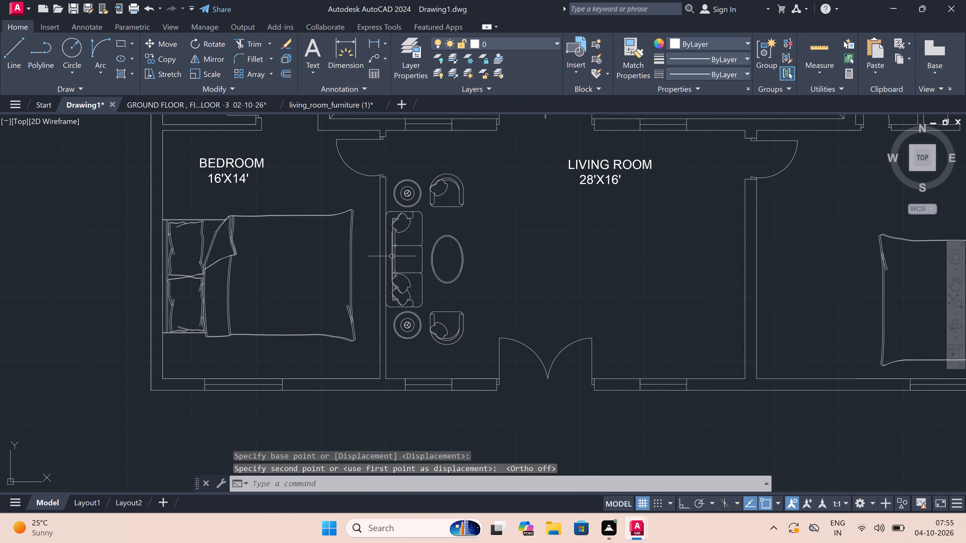
# Copy the bed from the 18'X14' bedroom into the 16'X14' bedroom beside the nadumuttam's right verandha, headboard against the outer wall.
pyautogui.scroll(-3, 395, 247)
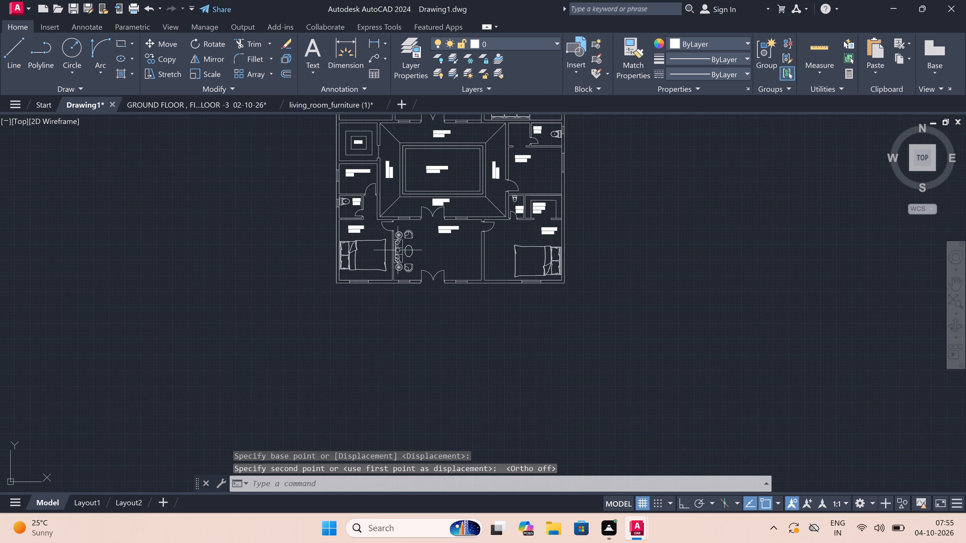
pyautogui.scroll(-1, 398, 251)
pyautogui.scroll(3, 452, 196)
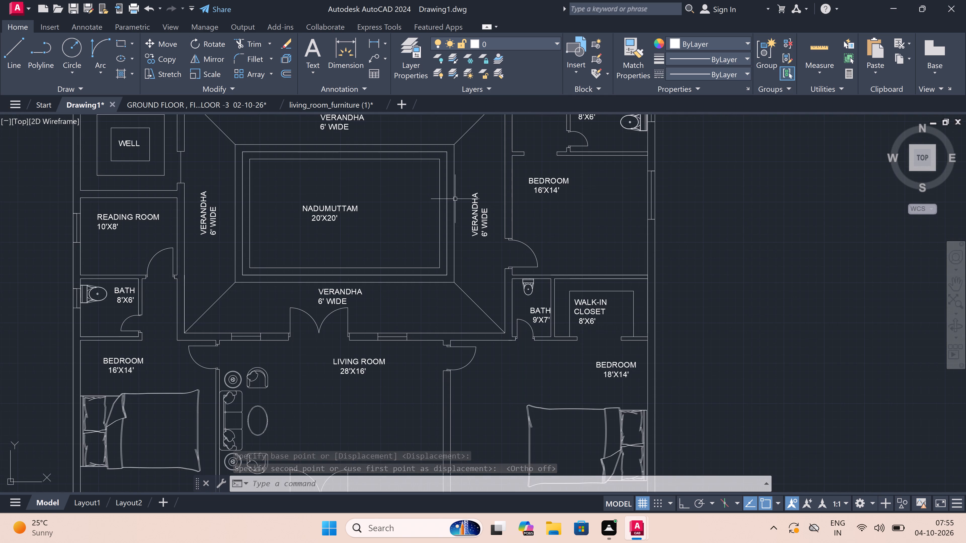
pyautogui.scroll(-1, 492, 246)
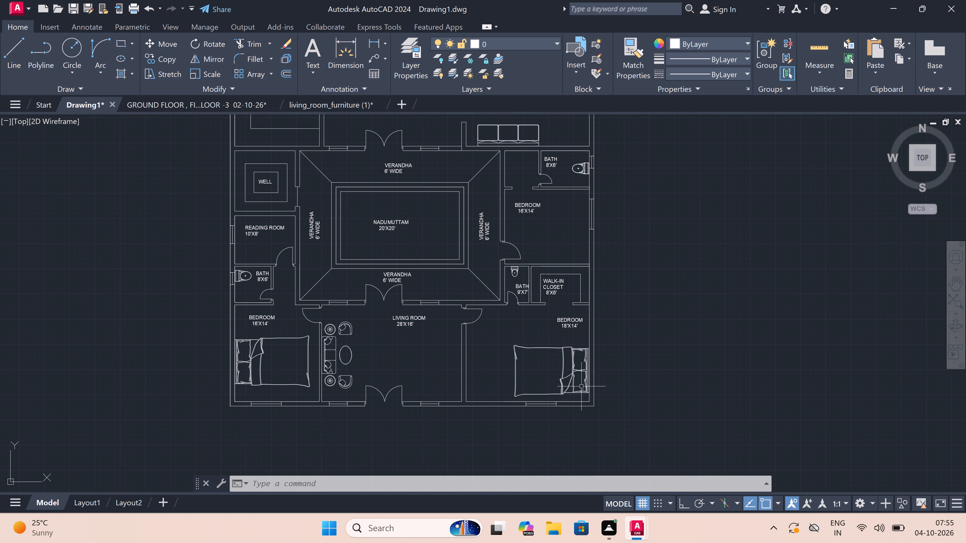
pyautogui.scroll(3, 614, 397)
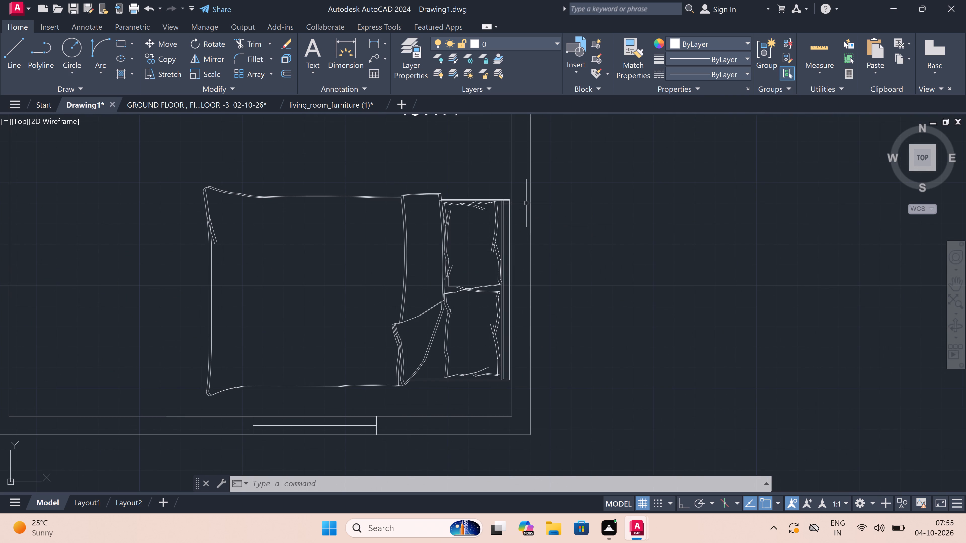
pyautogui.scroll(4, 510, 198)
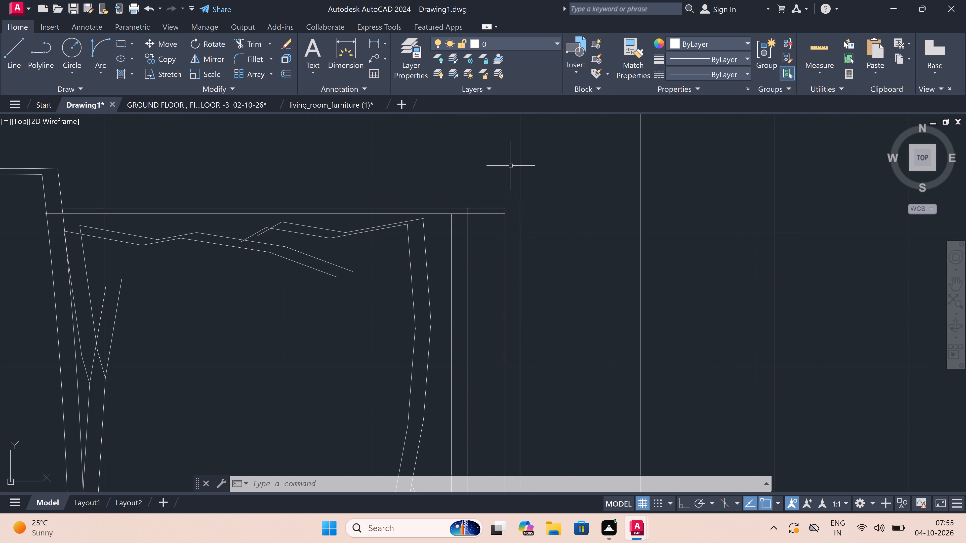
pyautogui.click(511, 131)
pyautogui.scroll(-6, 425, 304)
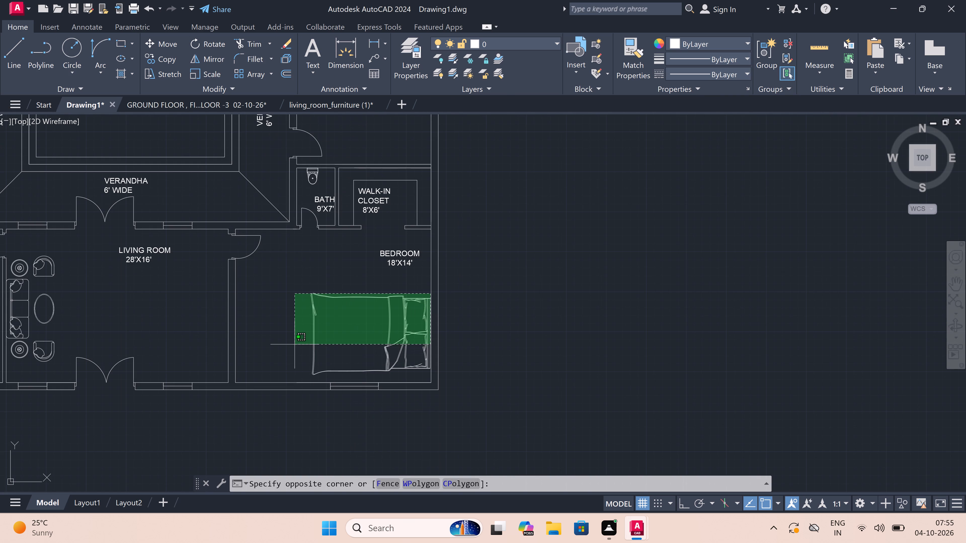
pyautogui.scroll(2, 296, 353)
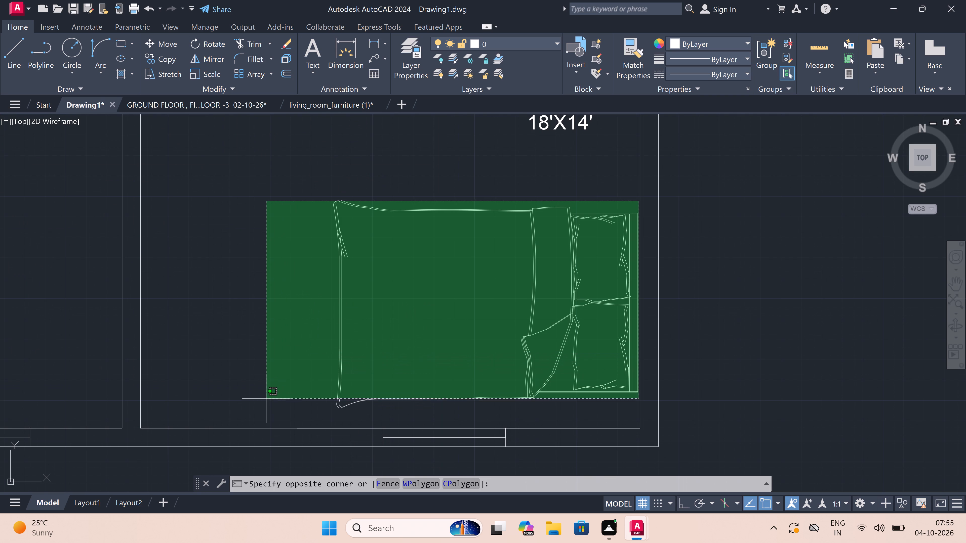
pyautogui.doubleClick(216, 412)
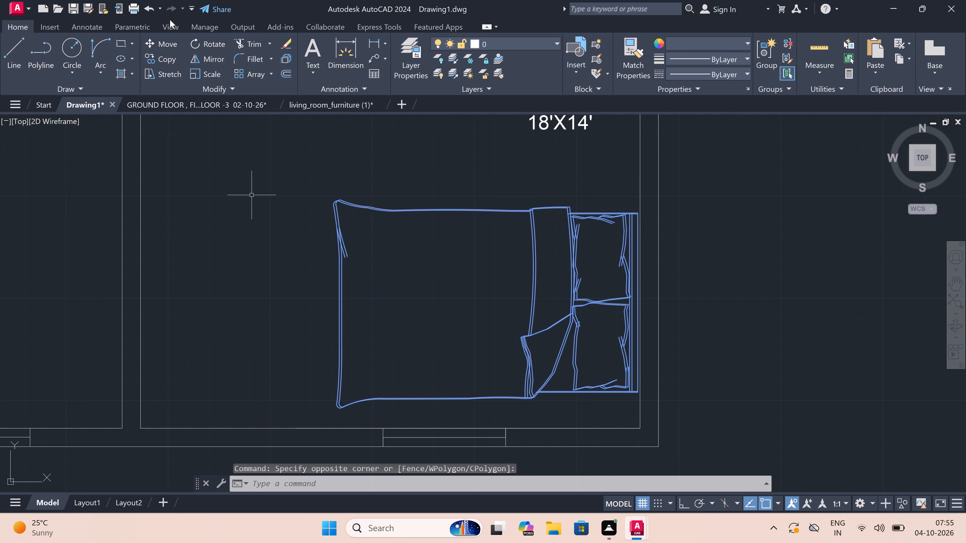
pyautogui.click(150, 58)
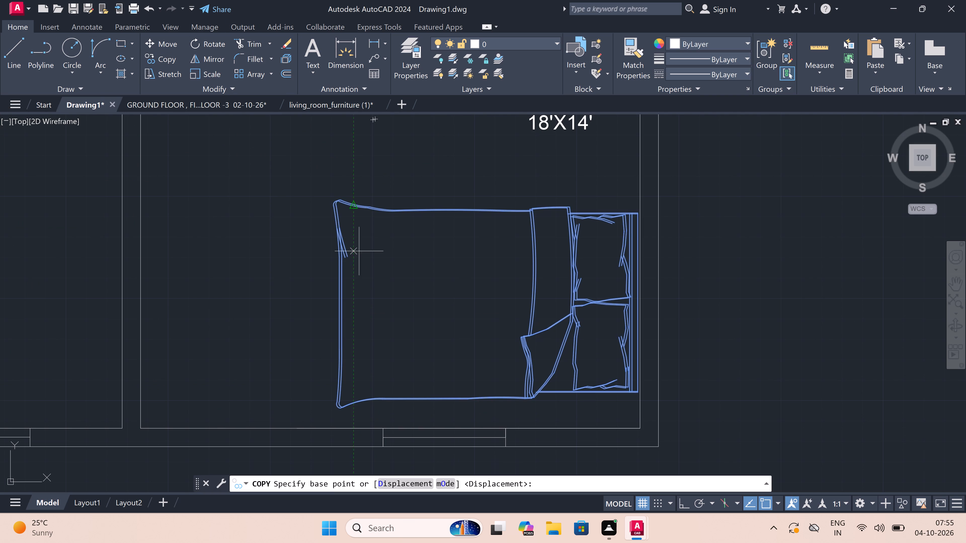
pyautogui.click(459, 294)
pyautogui.scroll(-4, 413, 275)
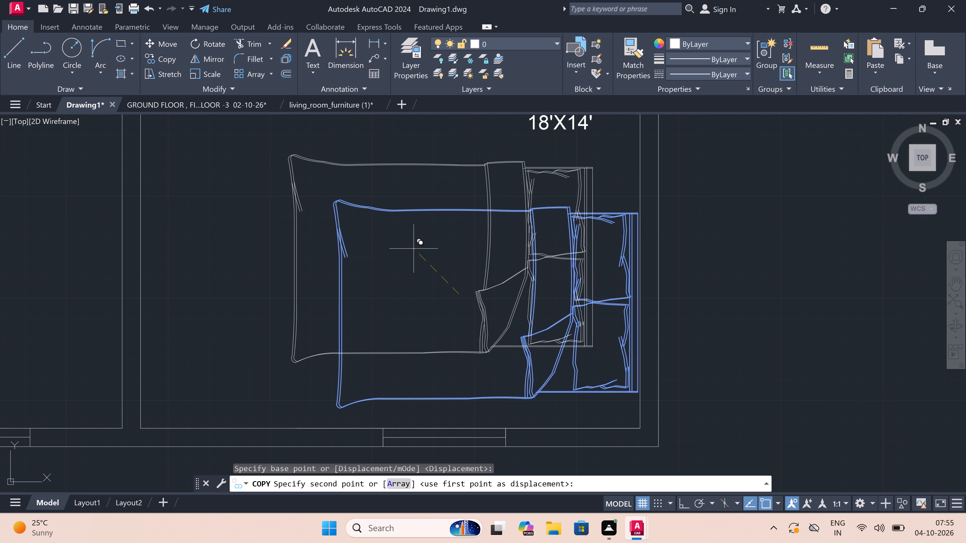
pyautogui.scroll(-2, 416, 281)
pyautogui.scroll(5, 414, 247)
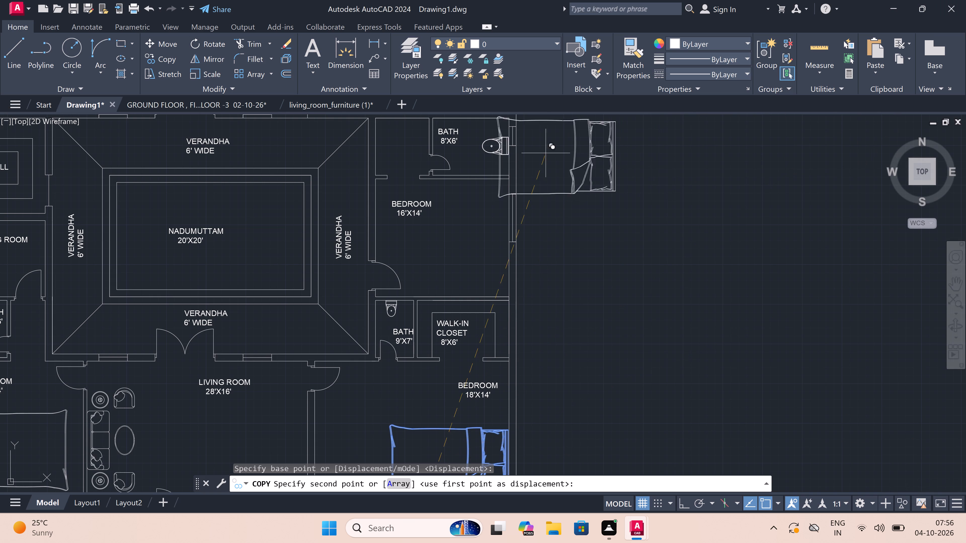
pyautogui.scroll(1, 512, 166)
pyautogui.scroll(1, 420, 282)
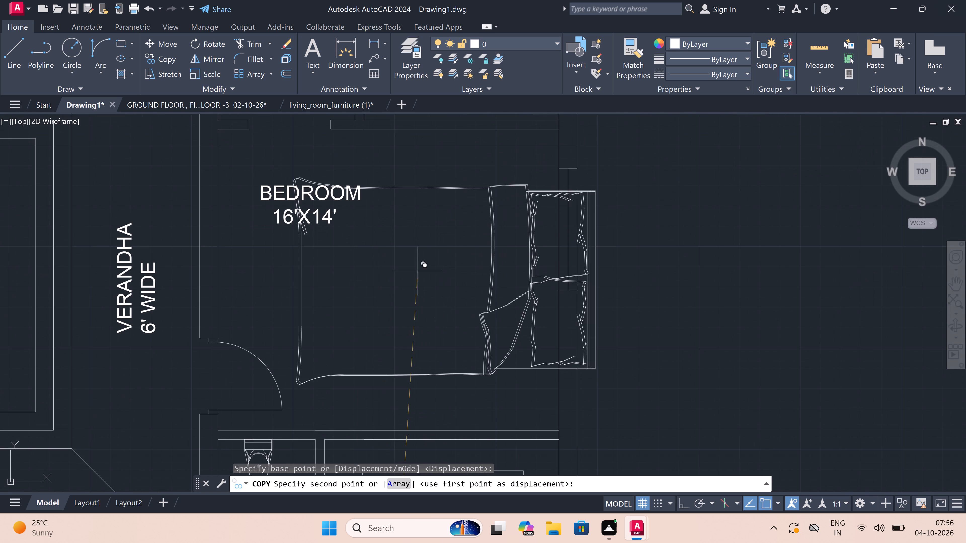
pyautogui.click(379, 231)
pyautogui.press('Escape')
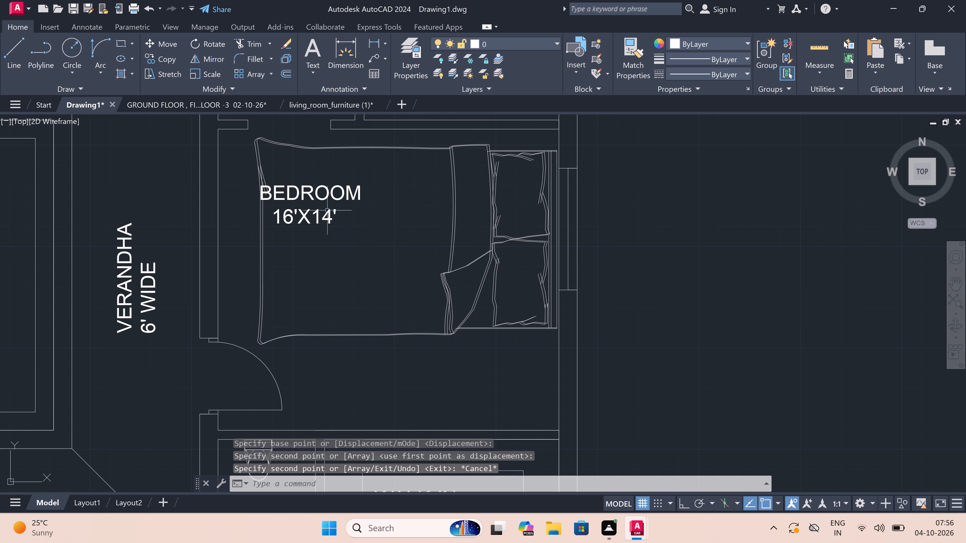
# Move that bedroom's BEDROOM 16'X14' label to the clear space below the copied bed.
pyautogui.click(320, 202)
pyautogui.click(303, 198)
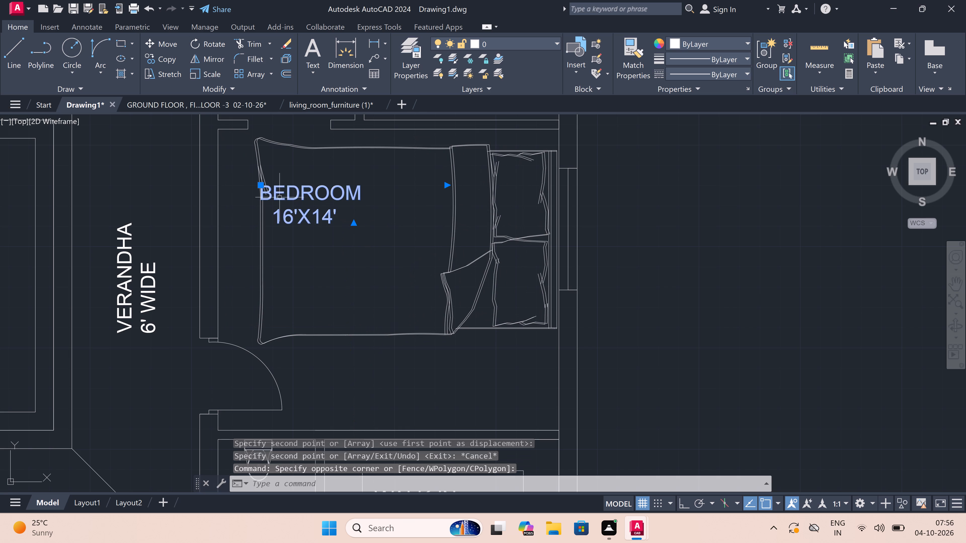
pyautogui.click(257, 186)
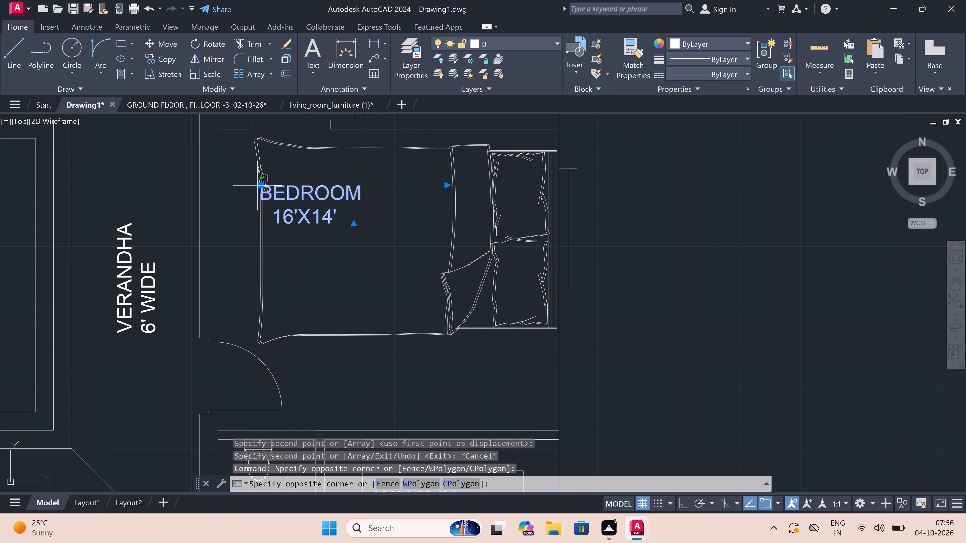
pyautogui.click(257, 186)
pyautogui.click(258, 186)
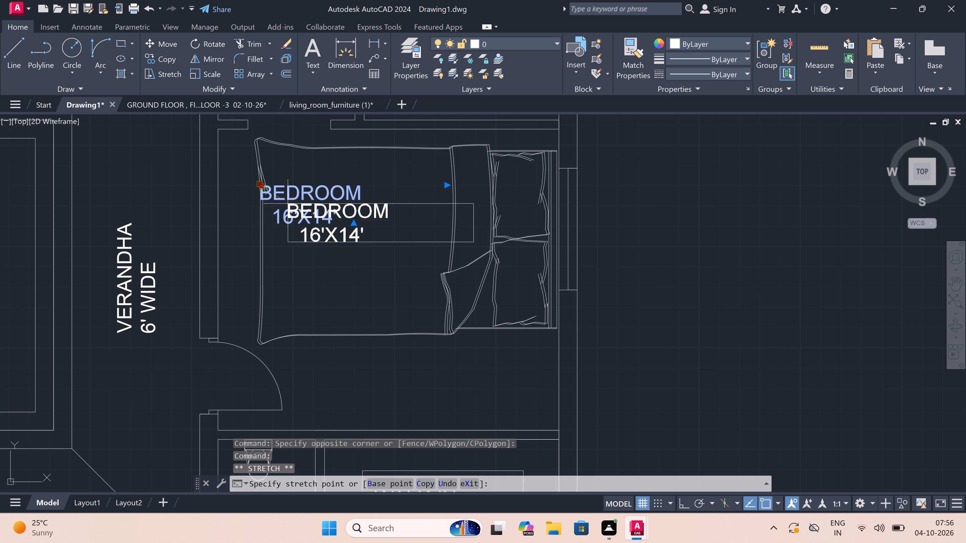
pyautogui.doubleClick(359, 361)
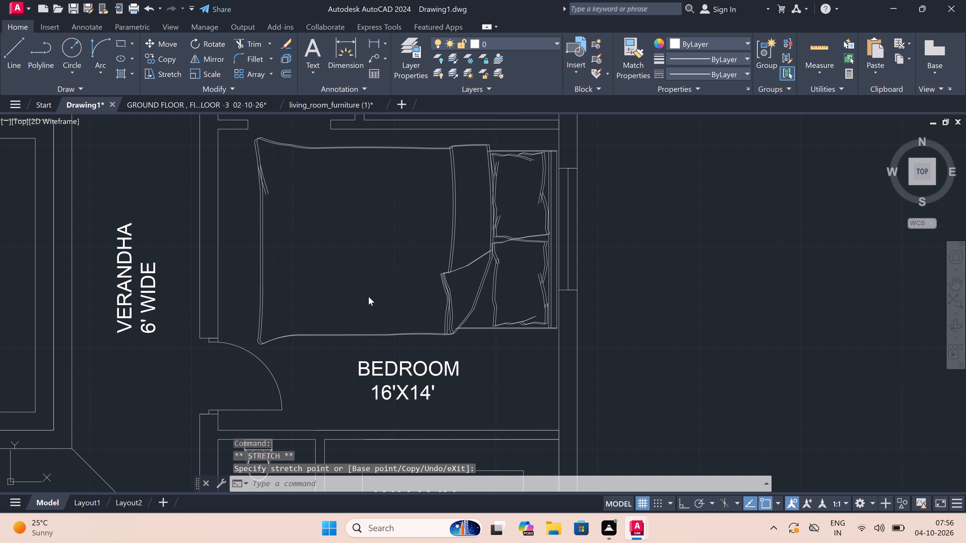
pyautogui.press('Escape')
# Enlarge the six-seat dining table set in the dining hall freehand with Scale, using the table's centre as base point.
pyautogui.scroll(-5, 368, 270)
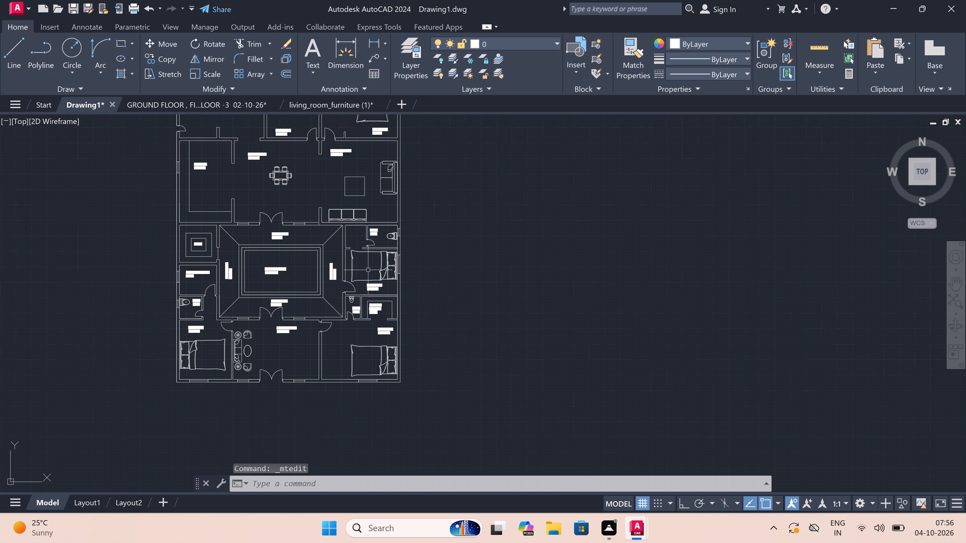
pyautogui.scroll(-2, 368, 270)
pyautogui.scroll(3, 331, 243)
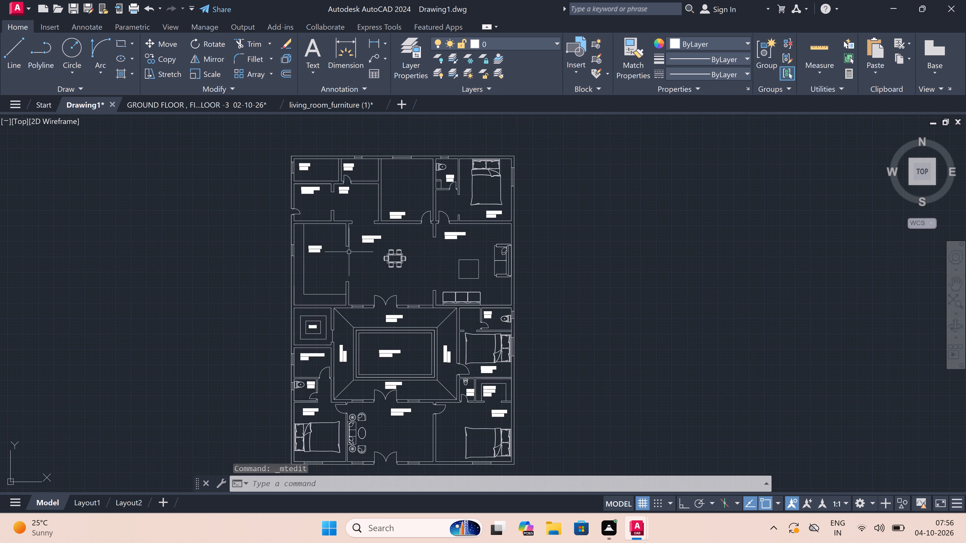
pyautogui.scroll(2, 376, 253)
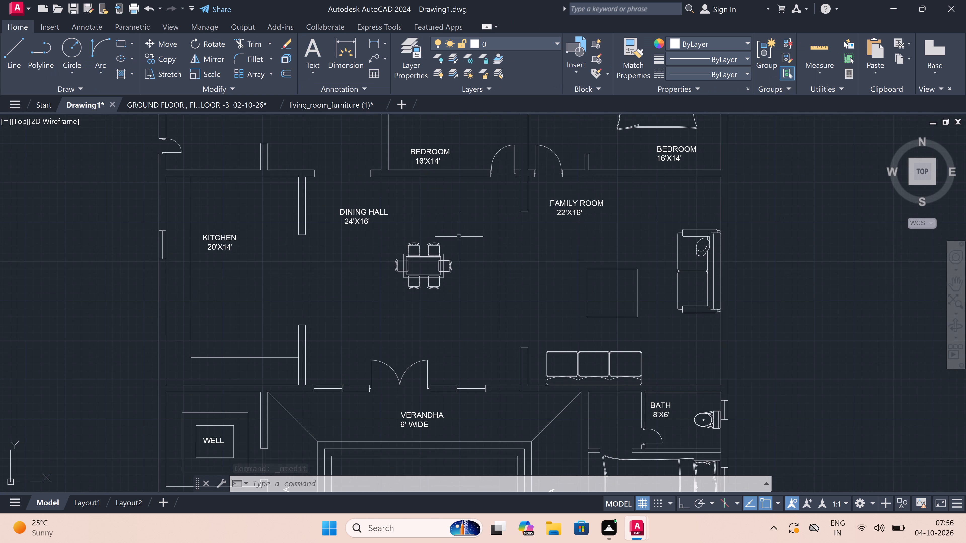
pyautogui.doubleClick(468, 237)
pyautogui.click(381, 303)
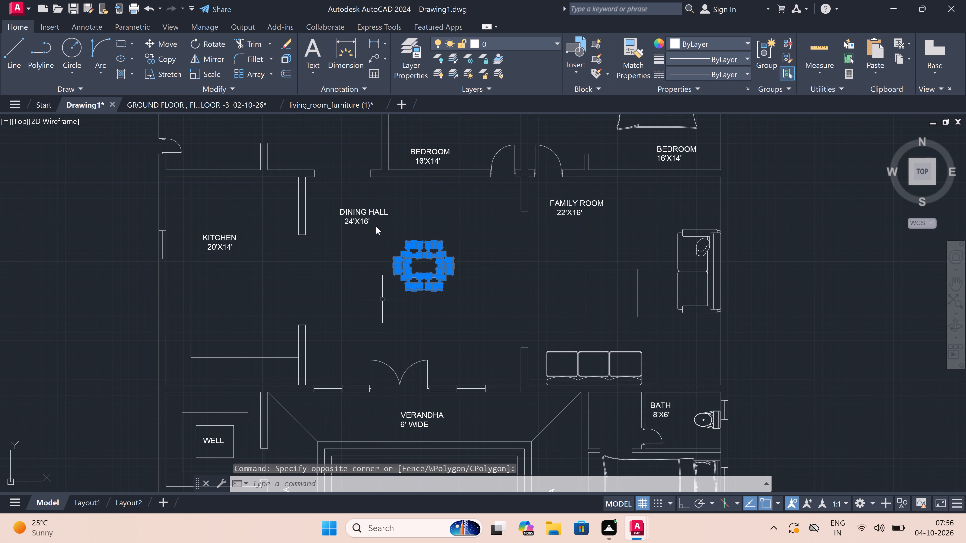
pyautogui.click(211, 72)
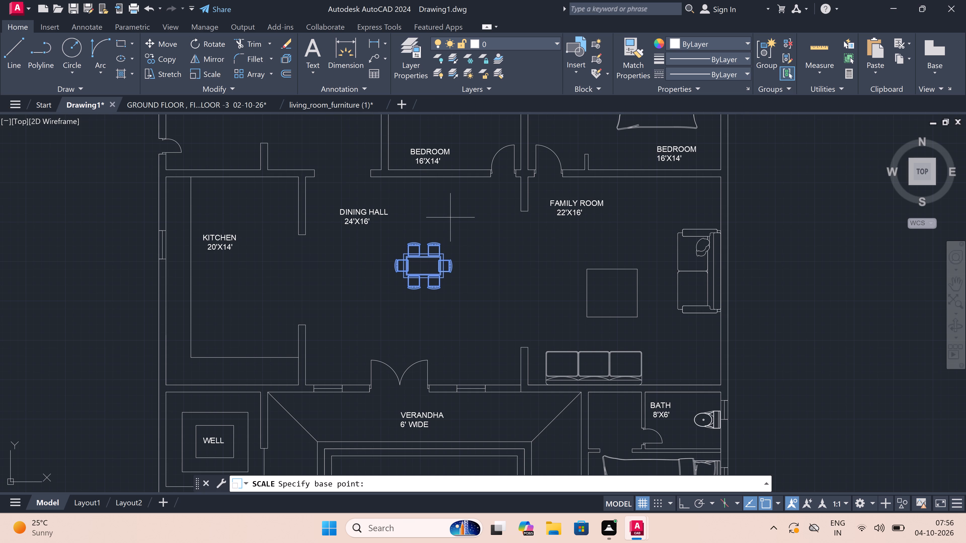
pyautogui.click(420, 265)
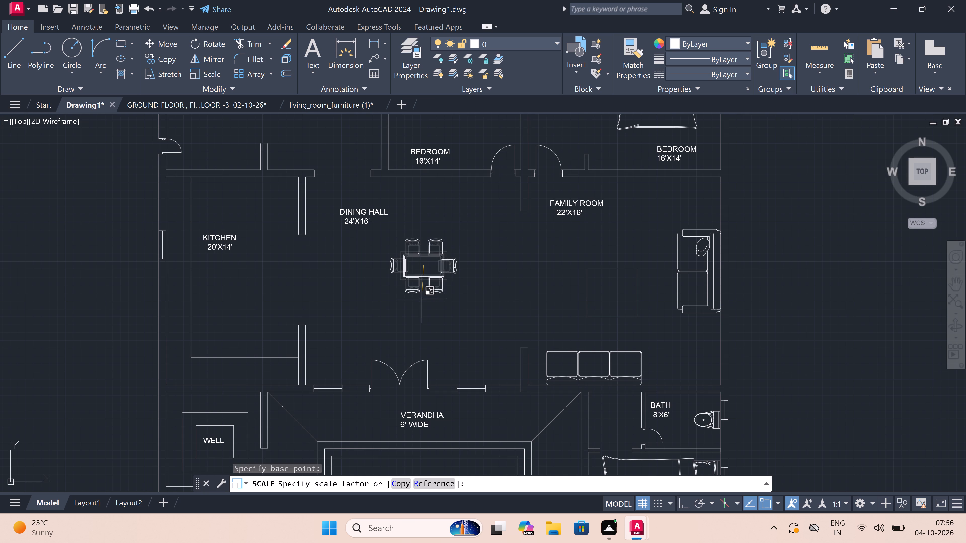
pyautogui.click(417, 312)
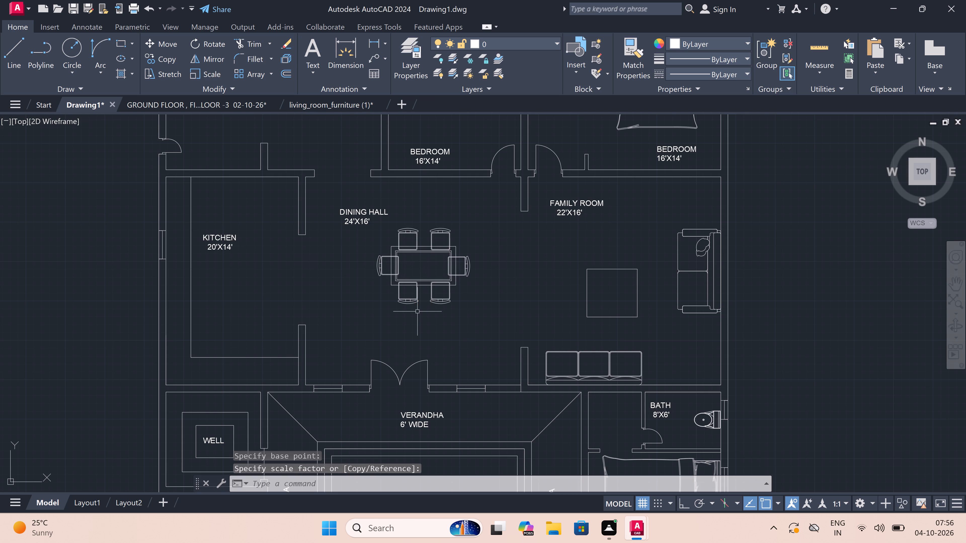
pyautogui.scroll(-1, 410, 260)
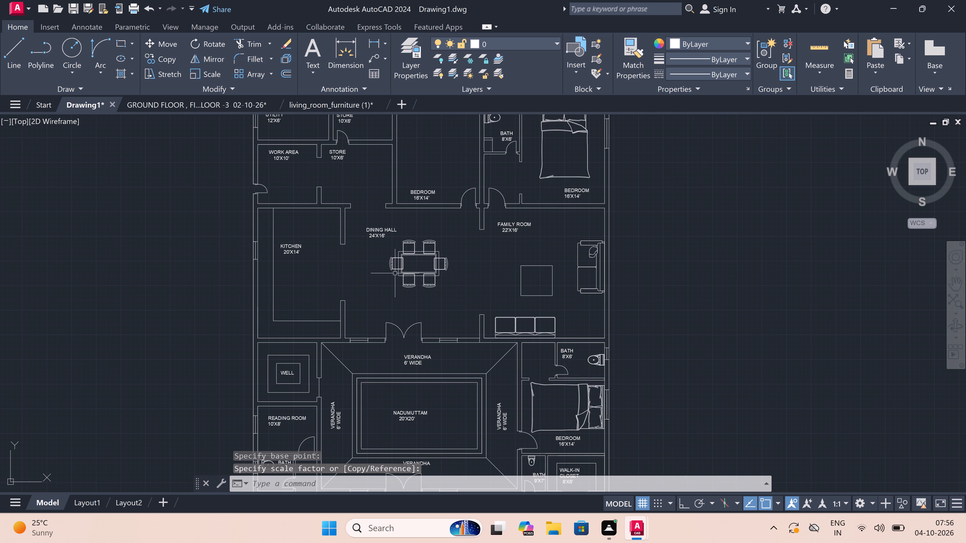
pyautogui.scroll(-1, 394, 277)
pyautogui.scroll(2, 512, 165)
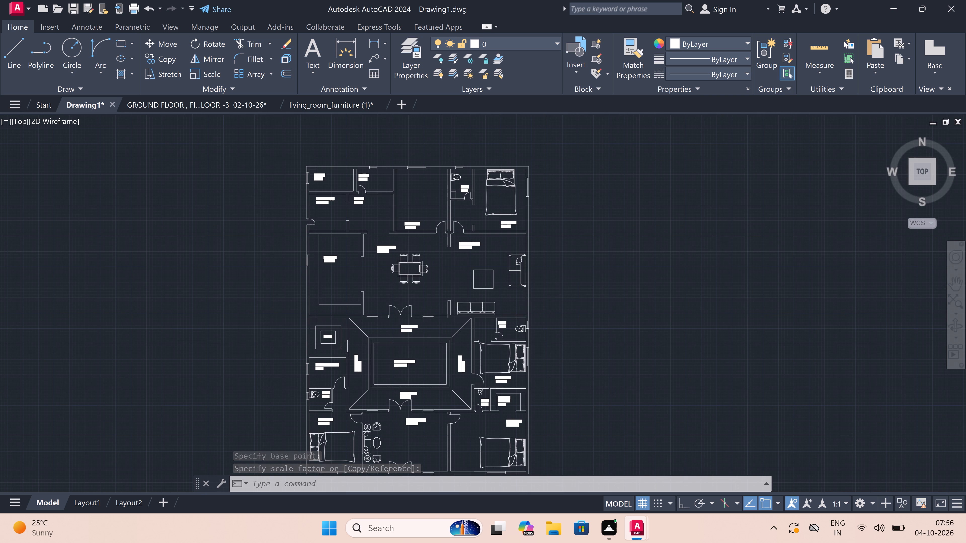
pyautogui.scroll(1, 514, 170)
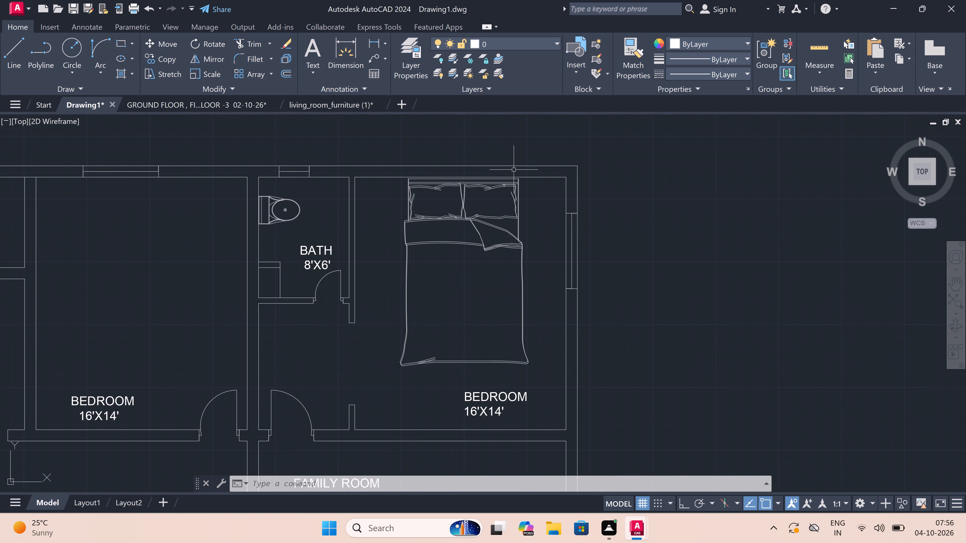
# Copy the bed from the plan's top-right 16'X14' bedroom into the 16'X14' bedroom left of the bath, headboard near the top outer wall.
pyautogui.scroll(3, 515, 170)
pyautogui.scroll(1, 552, 203)
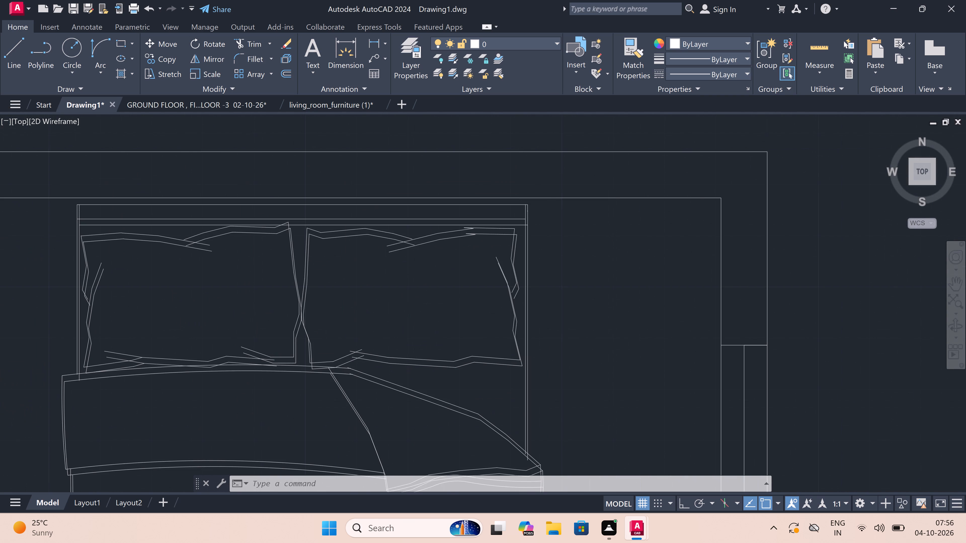
pyautogui.scroll(2, 552, 203)
pyautogui.doubleClick(614, 194)
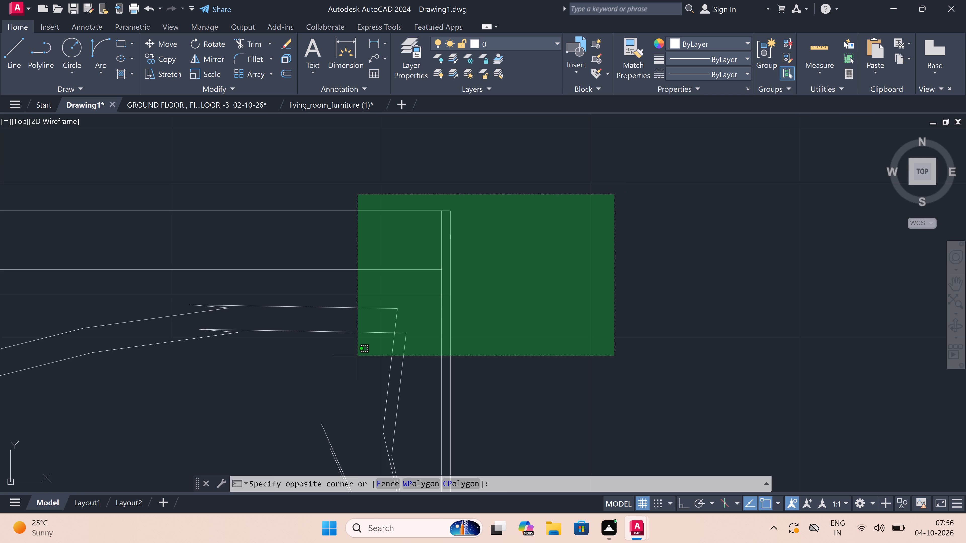
pyautogui.scroll(-9, 358, 355)
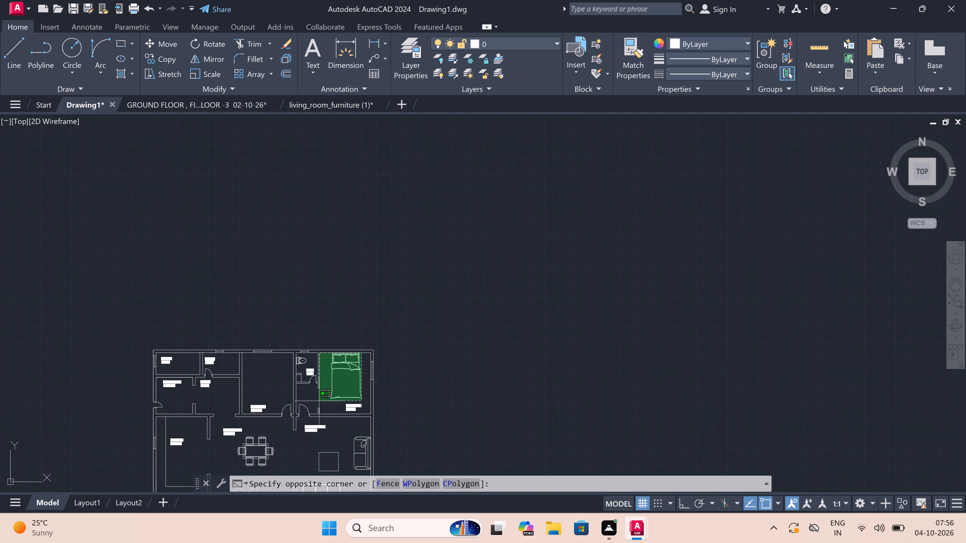
pyautogui.scroll(5, 319, 401)
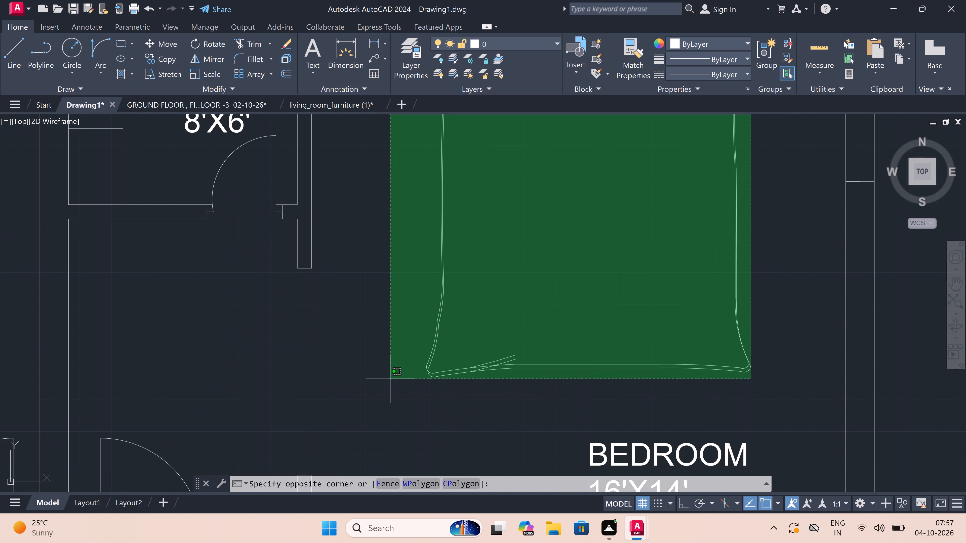
pyautogui.click(390, 379)
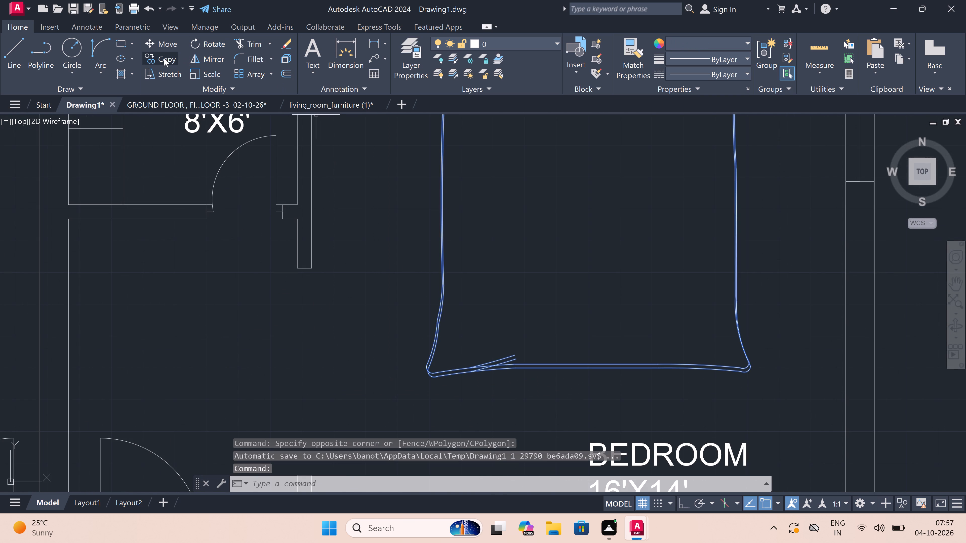
pyautogui.doubleClick(164, 58)
pyautogui.scroll(-3, 435, 250)
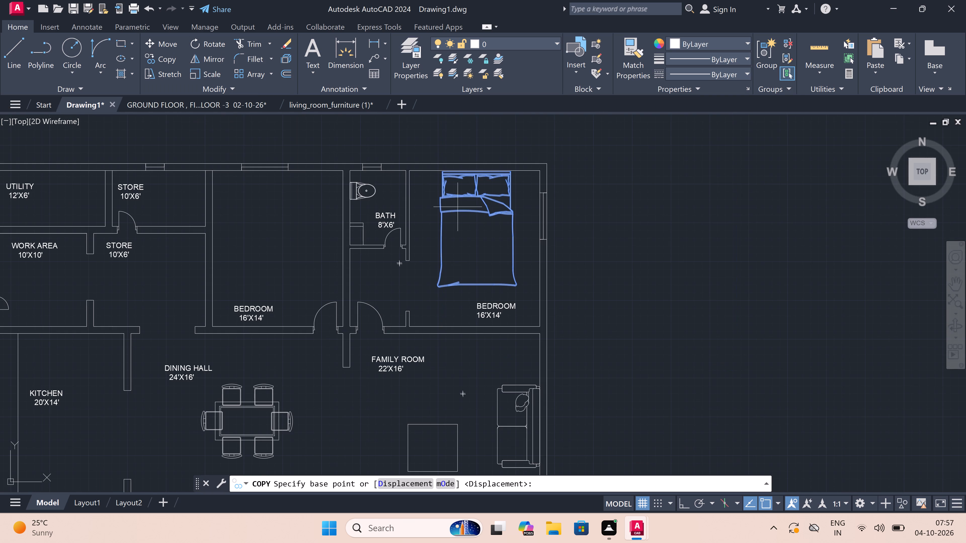
pyautogui.click(476, 188)
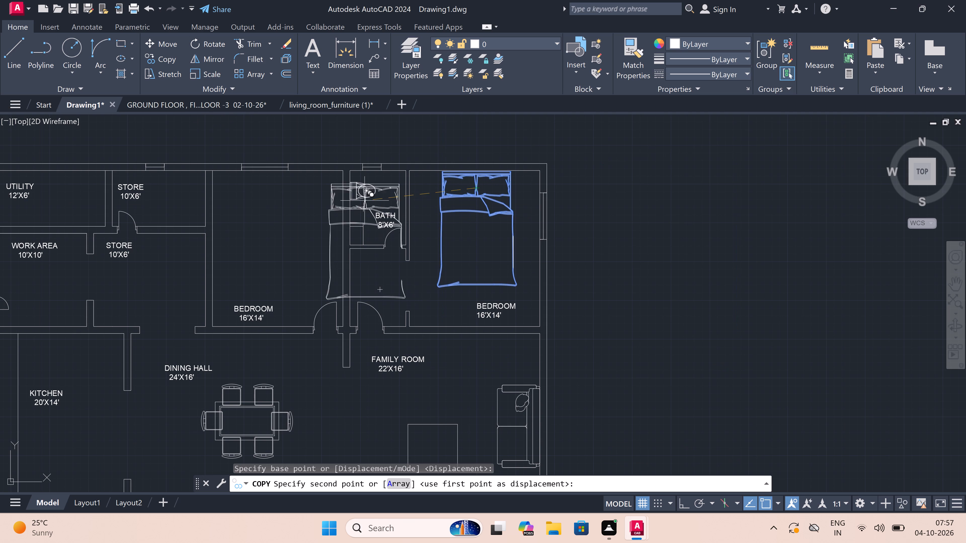
pyautogui.scroll(3, 256, 192)
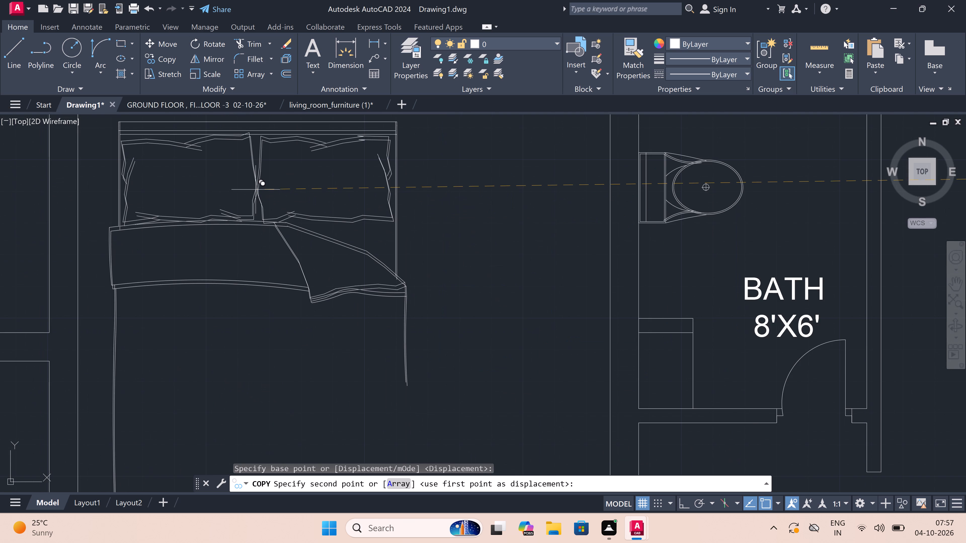
pyautogui.scroll(-1, 256, 190)
pyautogui.click(263, 184)
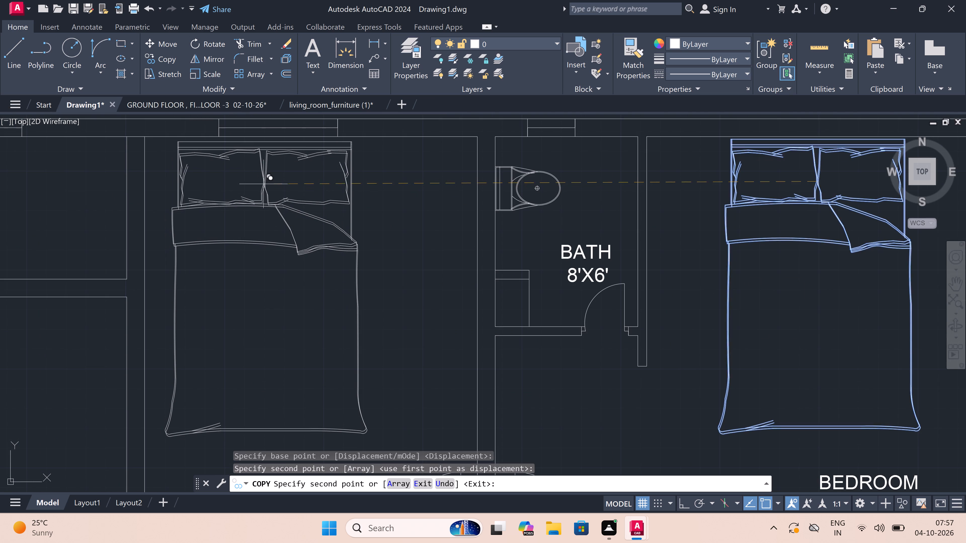
pyautogui.press('Escape')
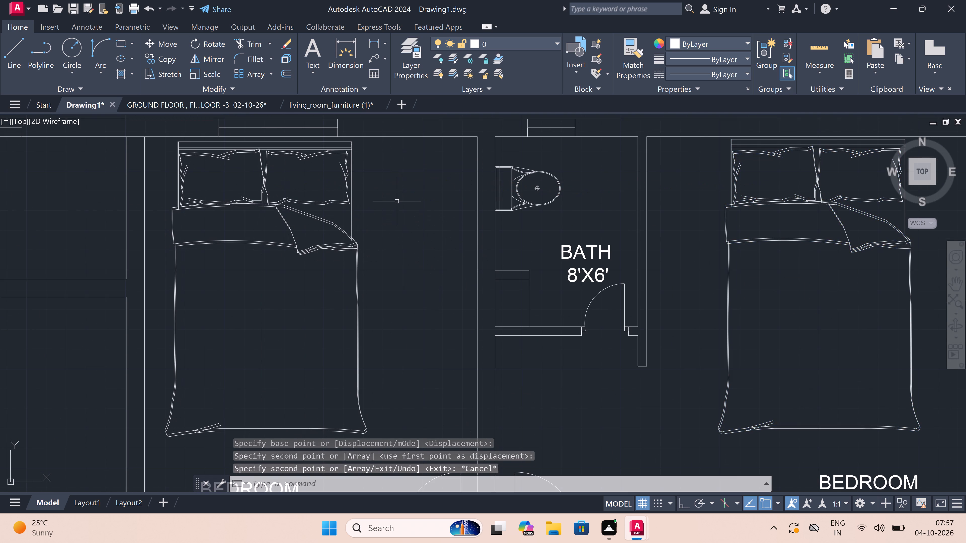
# Examine the whole floor plan and its rooms, from utility and kitchen to the front bedrooms, for furniture placement and remaining empty spaces.
pyautogui.scroll(-6, 400, 198)
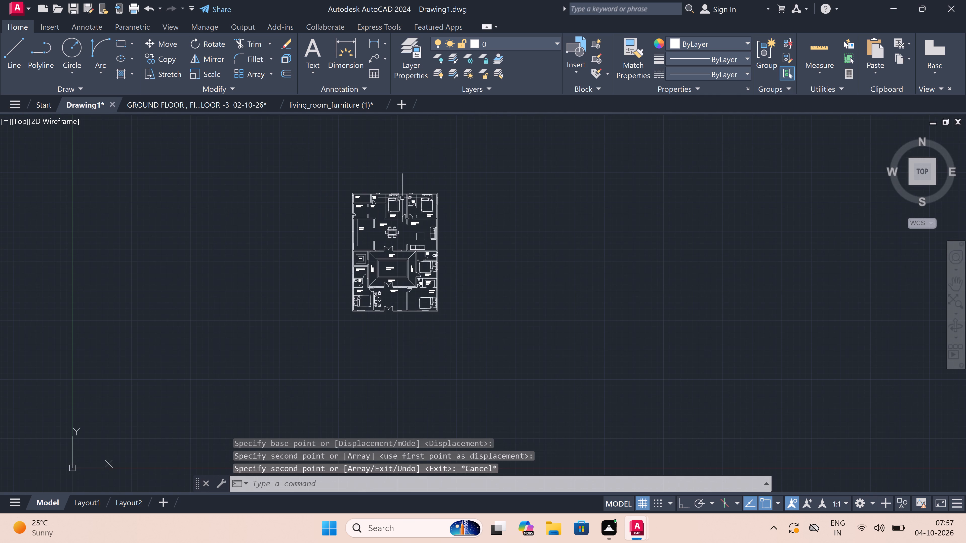
pyautogui.scroll(2, 344, 232)
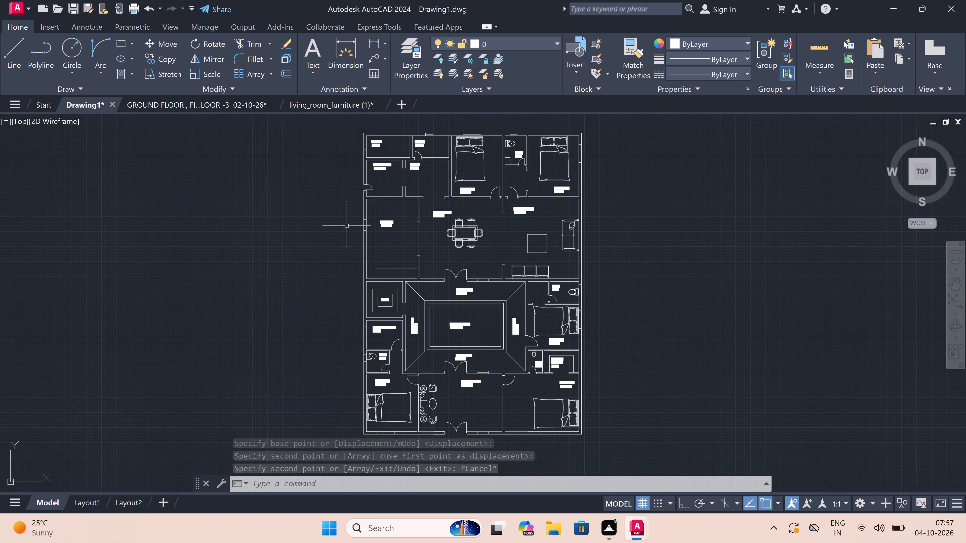
pyautogui.scroll(3, 374, 162)
pyautogui.scroll(-2, 401, 310)
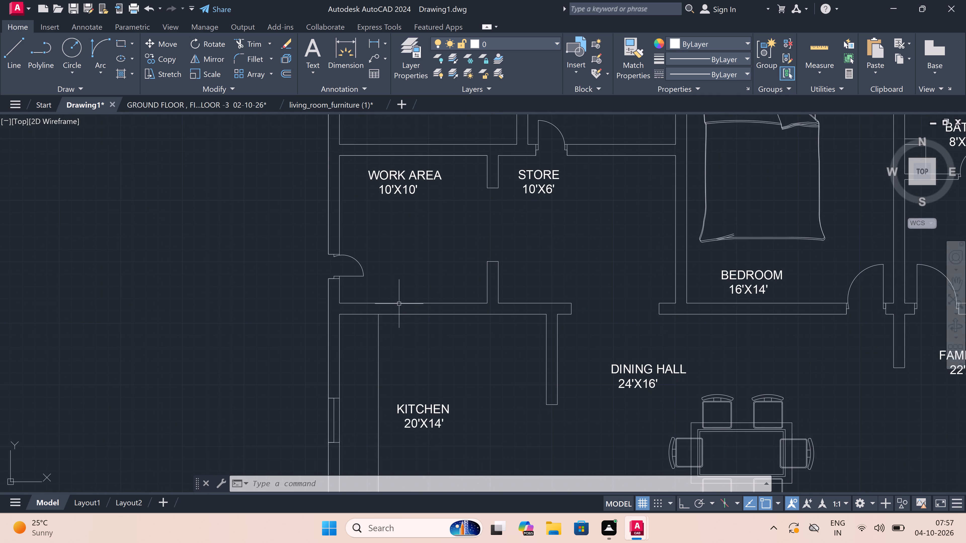
pyautogui.scroll(-2, 399, 306)
pyautogui.scroll(3, 405, 266)
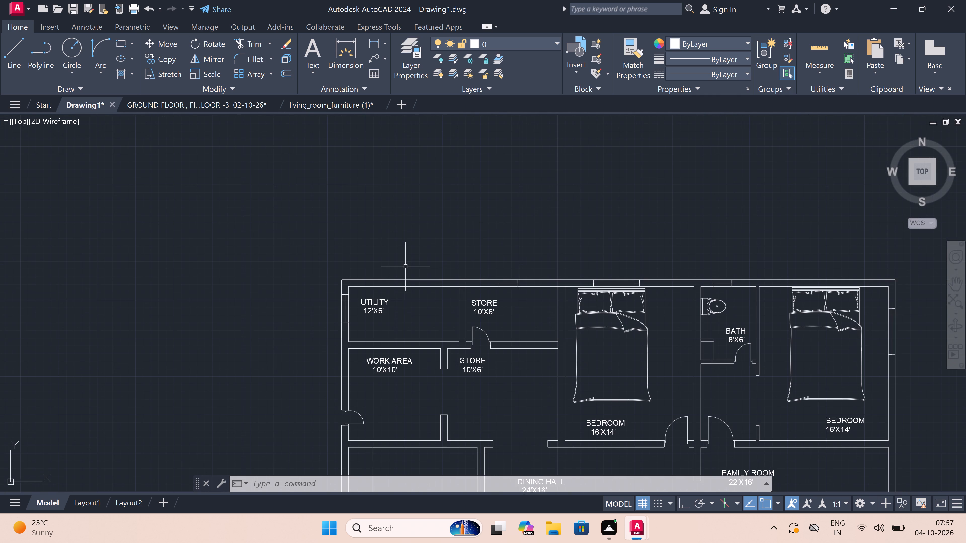
pyautogui.scroll(-3, 405, 266)
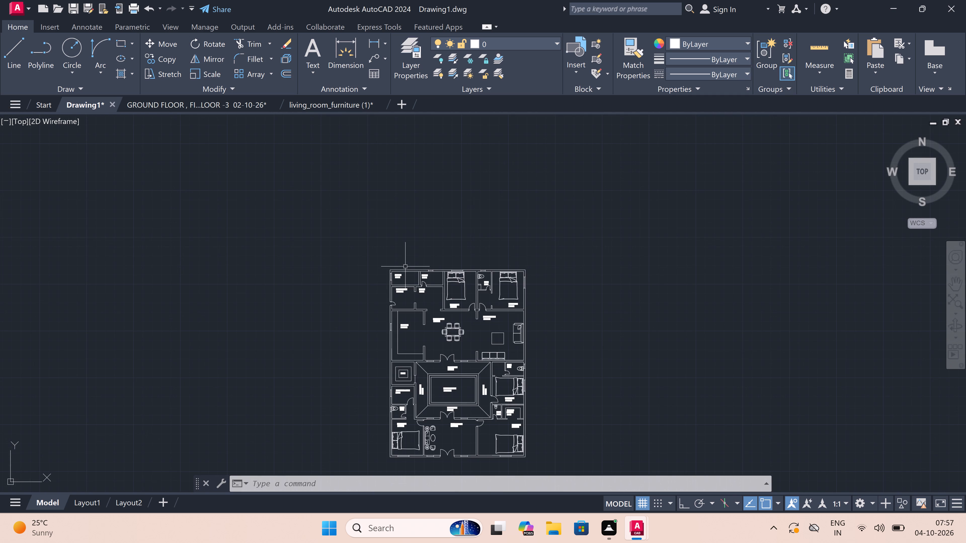
pyautogui.scroll(-3, 448, 333)
pyautogui.scroll(4, 471, 377)
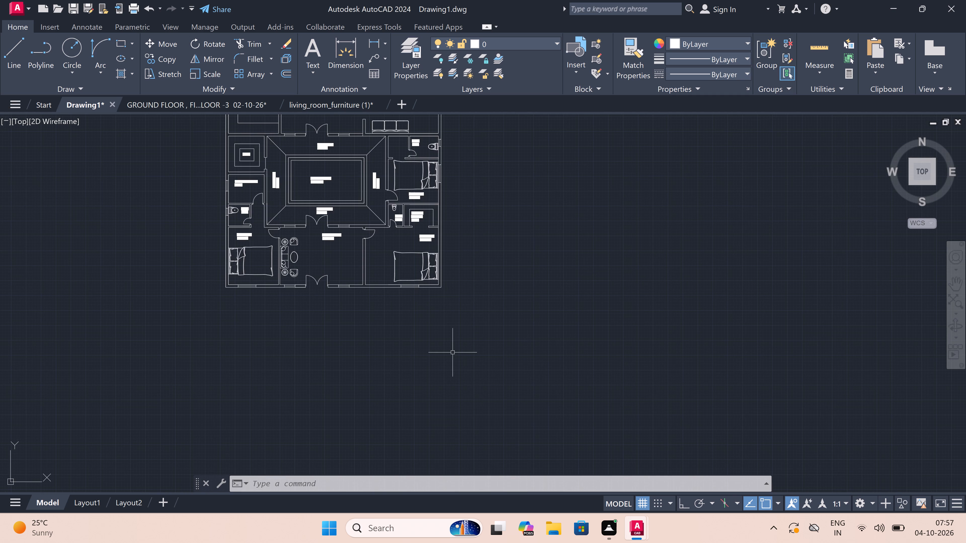
pyautogui.scroll(-1, 429, 332)
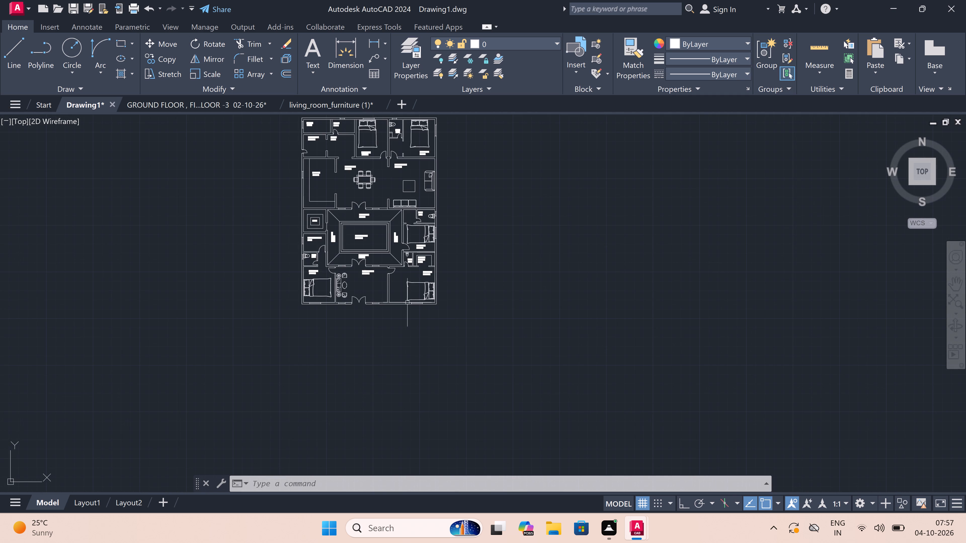
pyautogui.scroll(3, 361, 180)
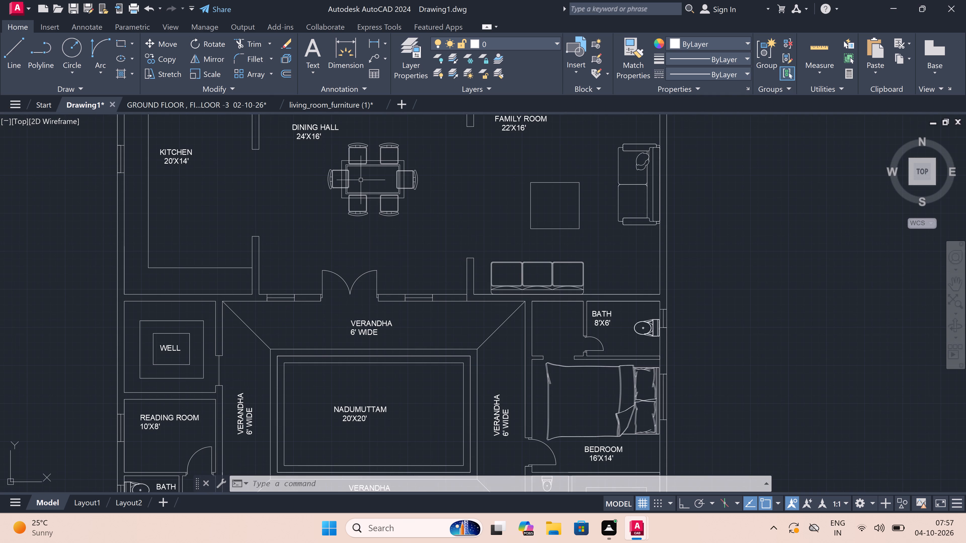
pyautogui.scroll(-3, 370, 211)
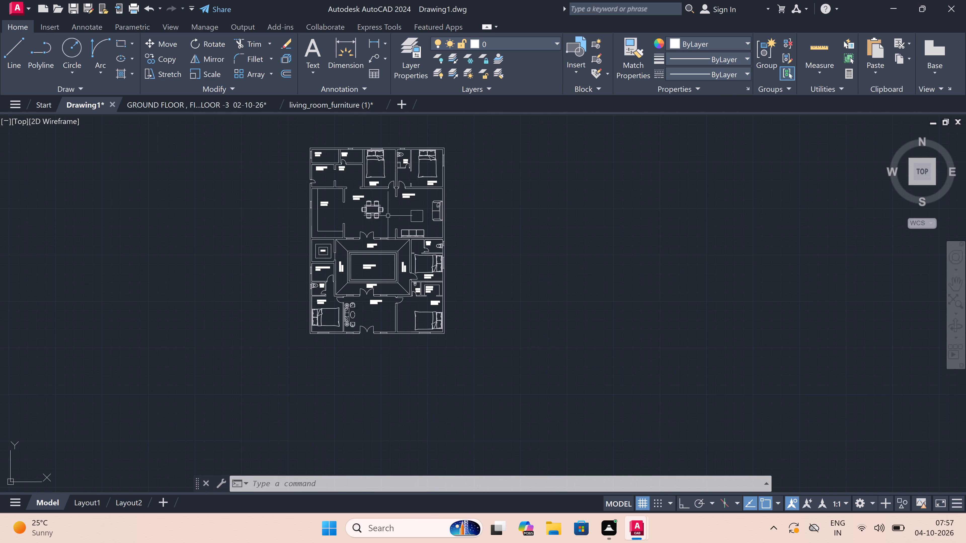
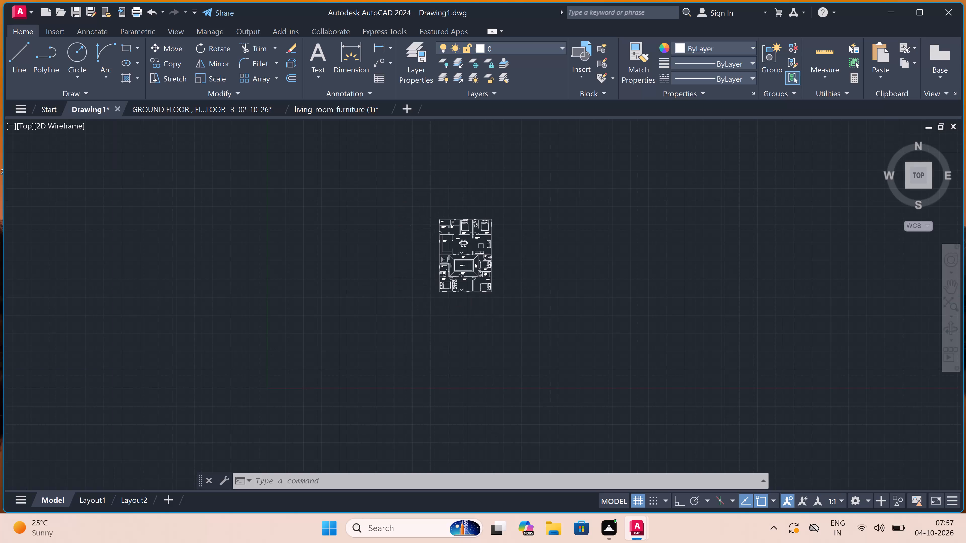
# Copy the entire furnished floor plan about 70'-2" horizontally to the right of the original, with Ortho on.
pyautogui.click(515, 201)
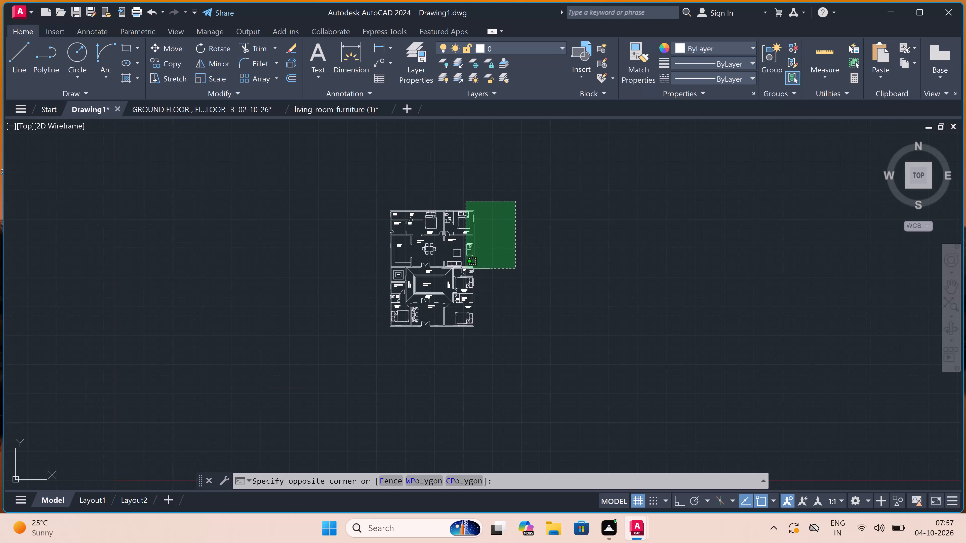
pyautogui.click(333, 406)
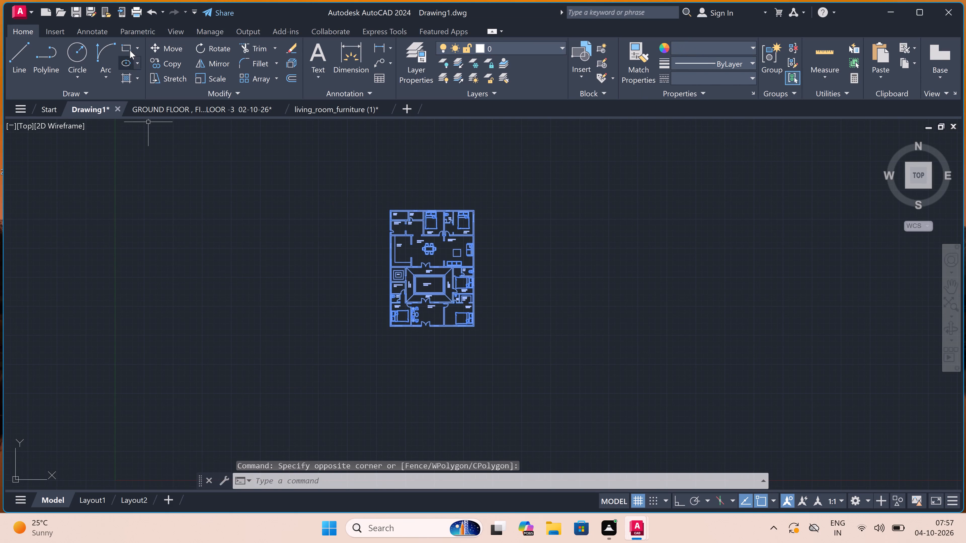
pyautogui.click(172, 64)
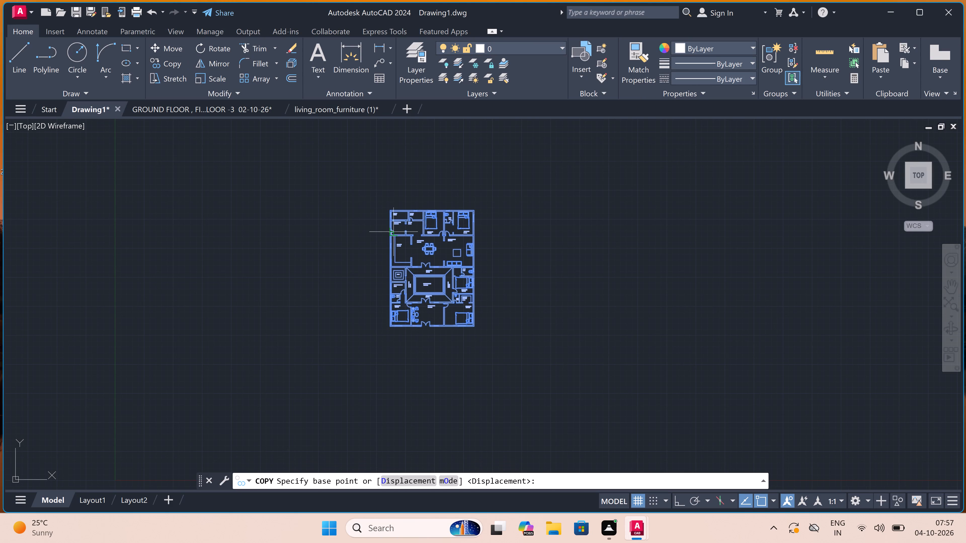
pyautogui.doubleClick(417, 238)
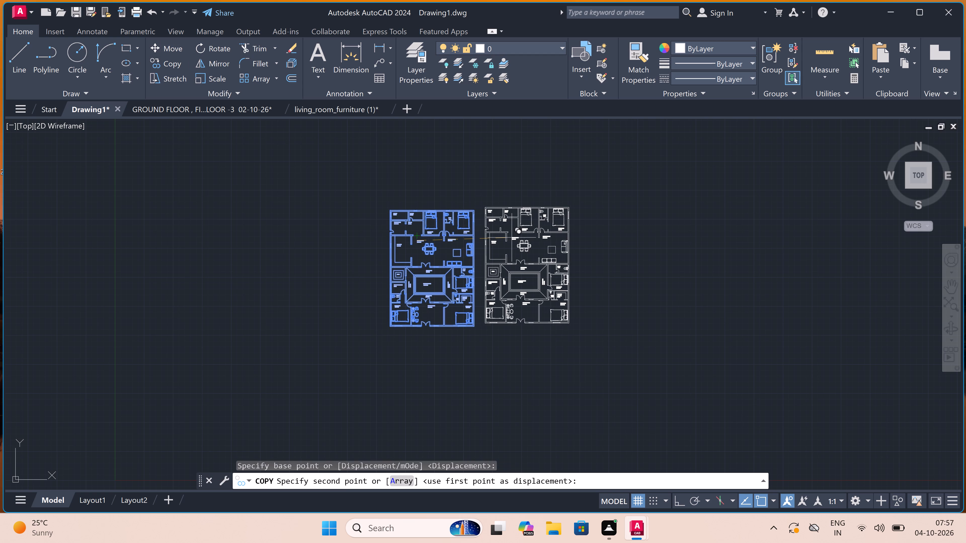
pyautogui.scroll(2, 512, 238)
pyautogui.press('F8')
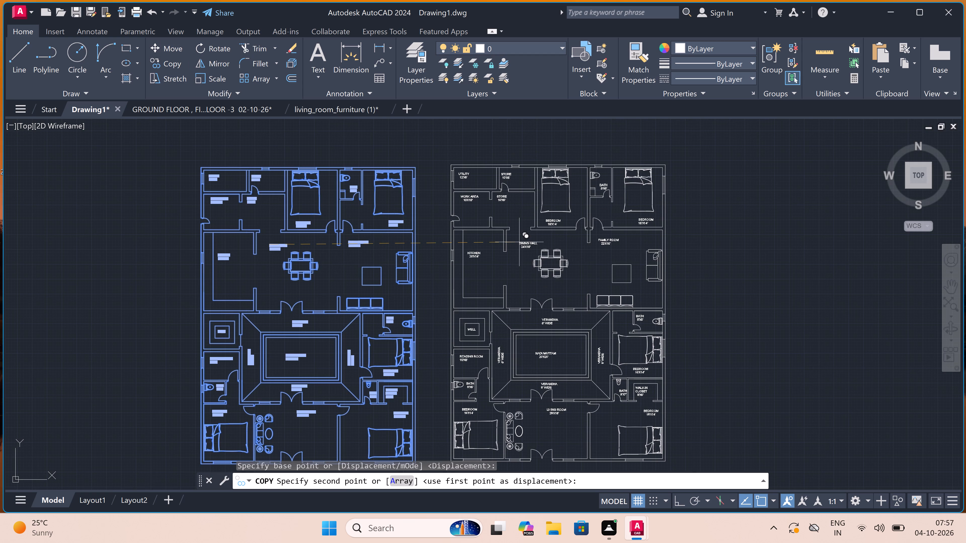
pyautogui.scroll(-1, 519, 241)
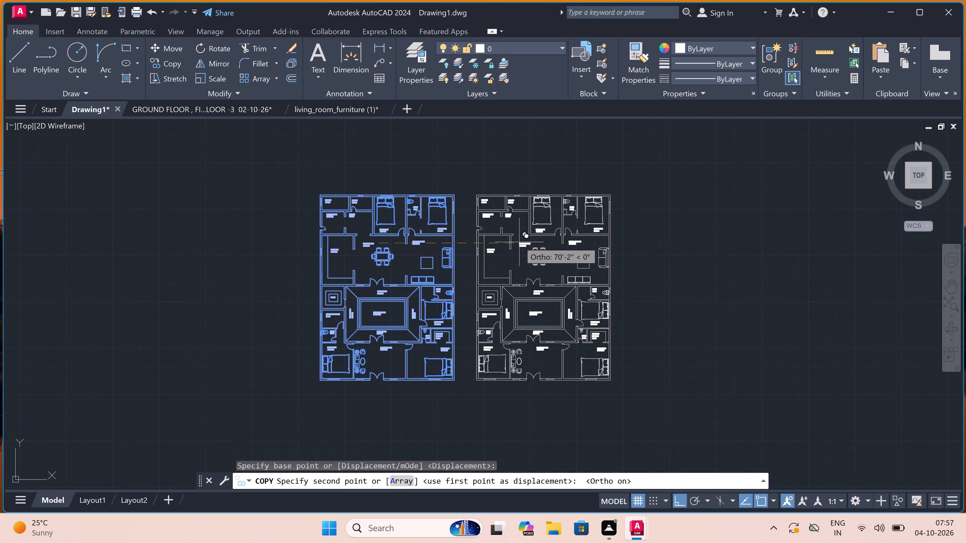
pyautogui.doubleClick(519, 242)
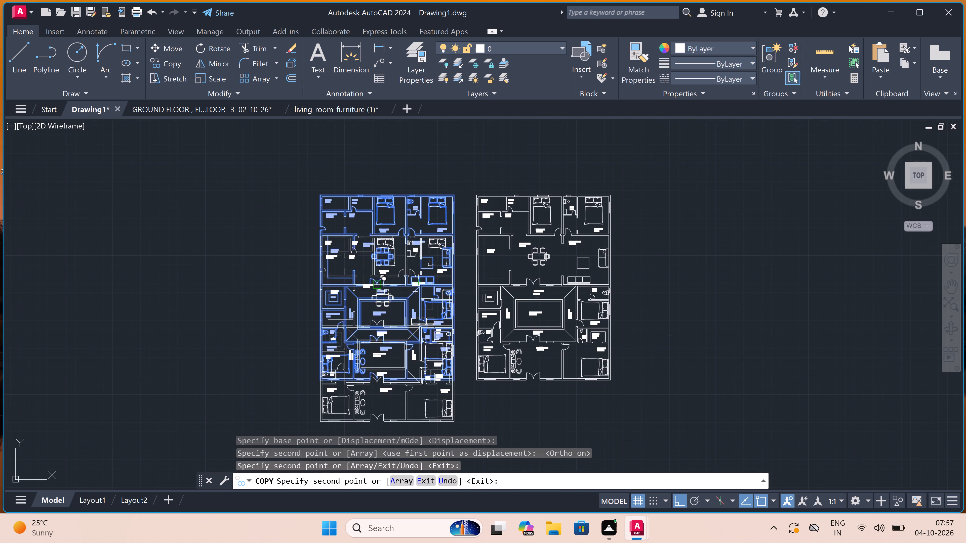
pyautogui.press('Escape')
# Select the UTILITY 12'X6', upper STORE 10'X6' and WORK AREA 10'X10' labels in the copied plan.
pyautogui.scroll(3, 492, 190)
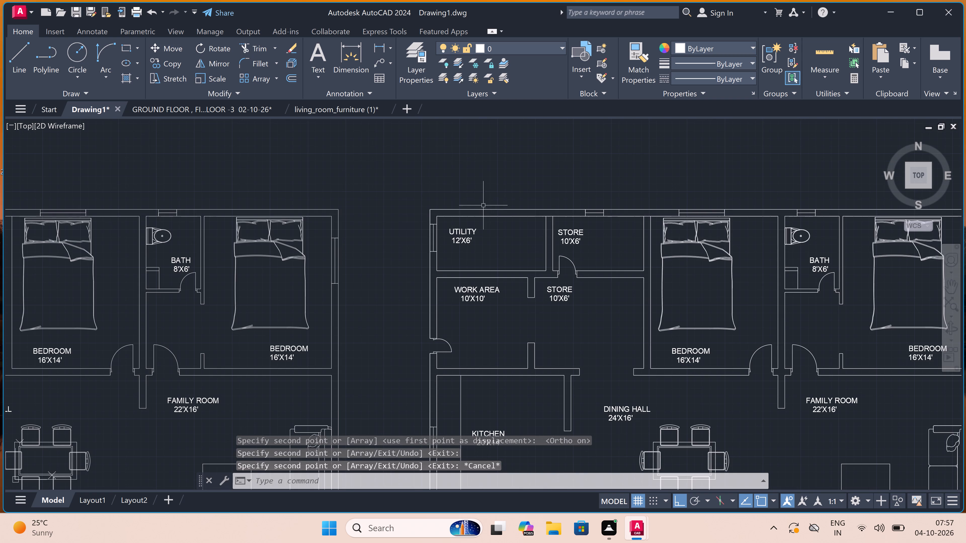
pyautogui.doubleClick(463, 228)
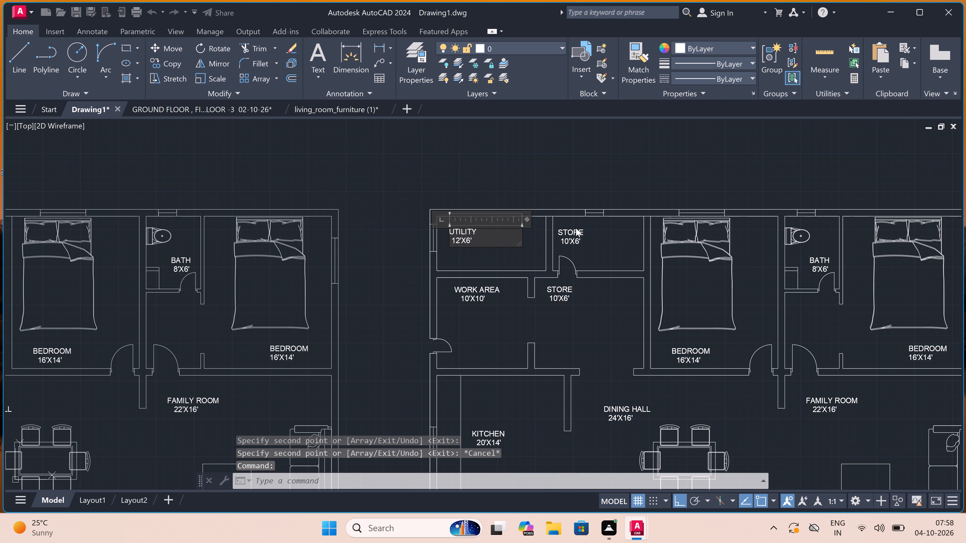
pyautogui.click(515, 248)
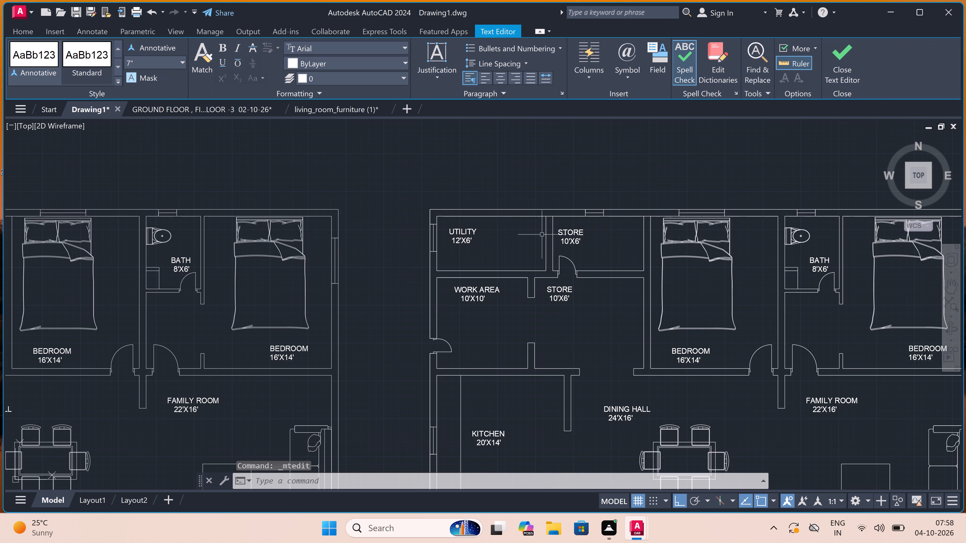
pyautogui.click(563, 230)
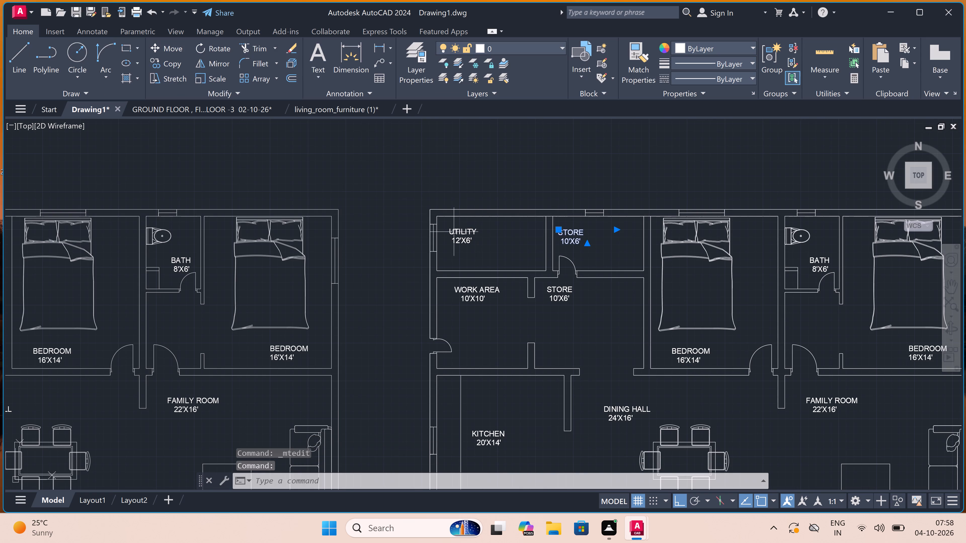
pyautogui.click(453, 231)
pyautogui.scroll(-1, 453, 231)
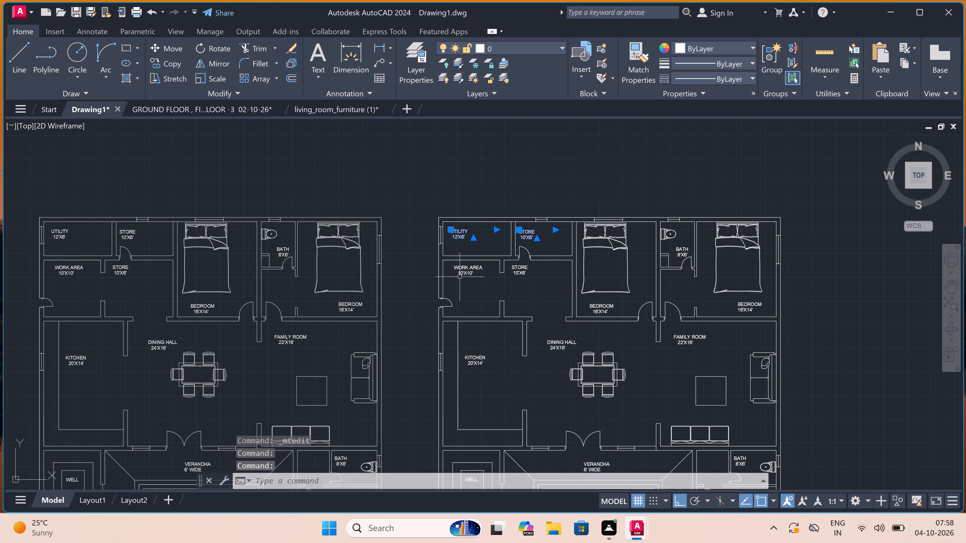
pyautogui.click(460, 277)
pyautogui.click(454, 261)
# Add the bed and BEDROOM label left of the upper bath, plus that bath's label and toilet, to the selection.
pyautogui.scroll(-2, 454, 261)
pyautogui.scroll(3, 518, 250)
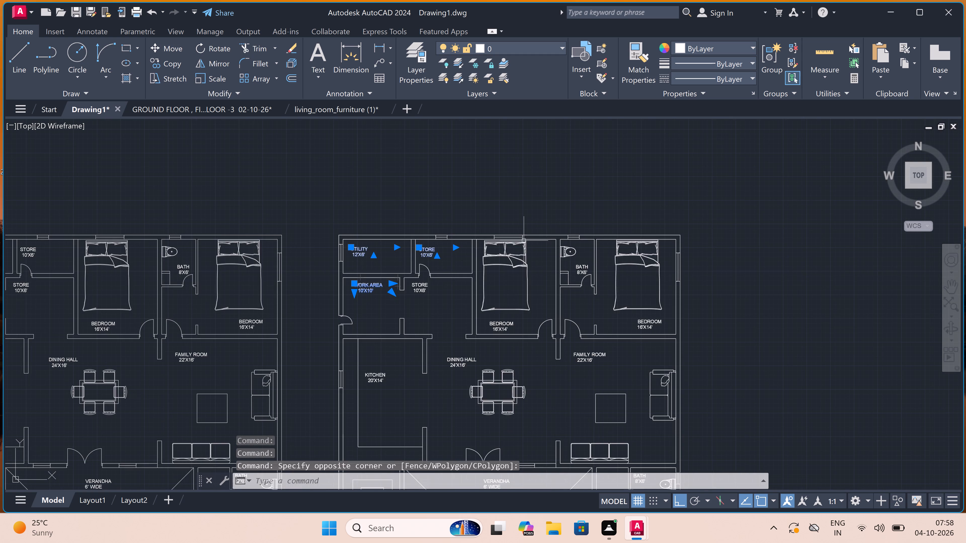
pyautogui.scroll(4, 526, 234)
pyautogui.scroll(3, 547, 254)
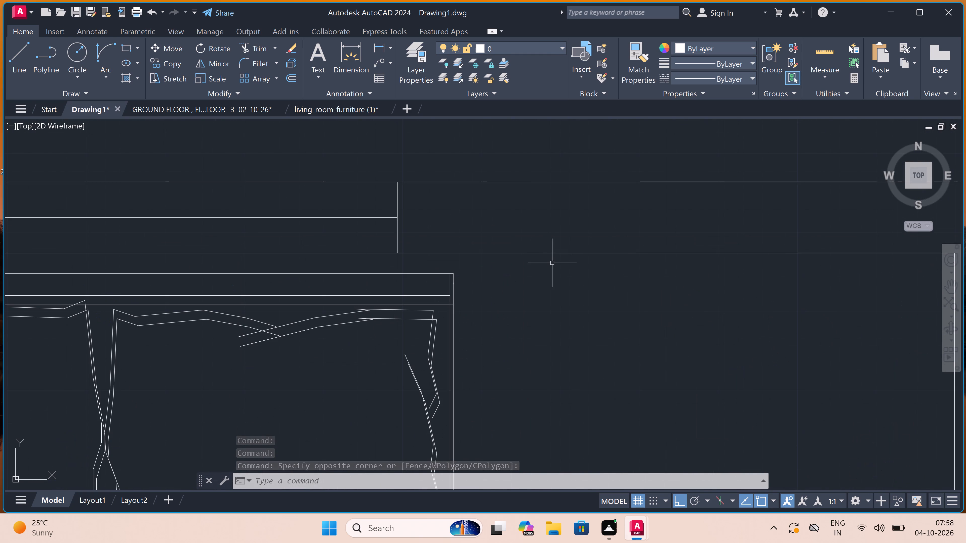
pyautogui.click(552, 263)
pyautogui.scroll(-7, 364, 310)
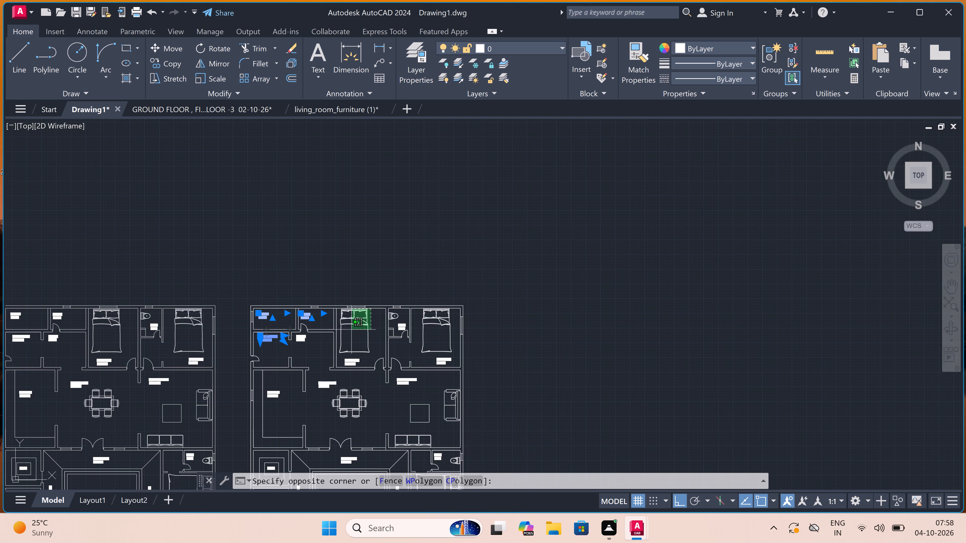
pyautogui.scroll(5, 343, 354)
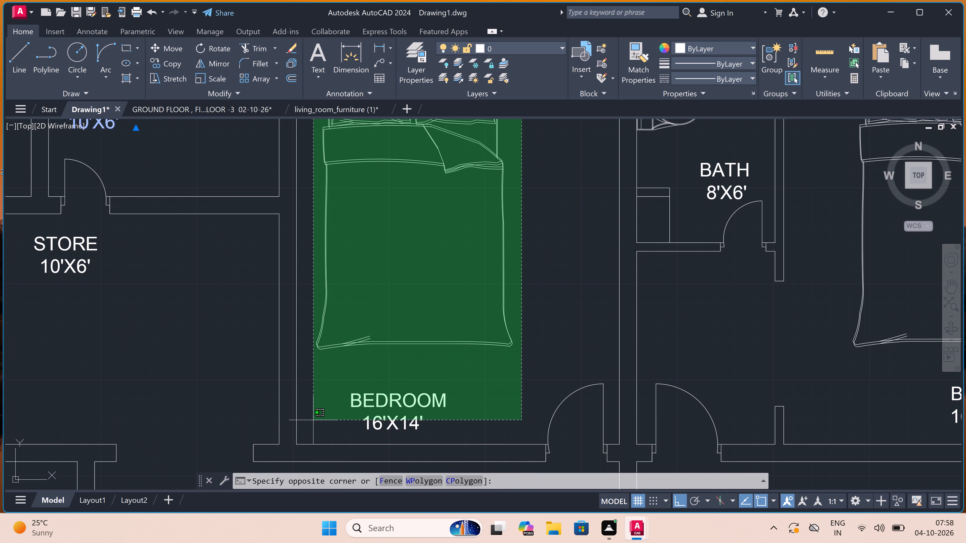
pyautogui.click(314, 425)
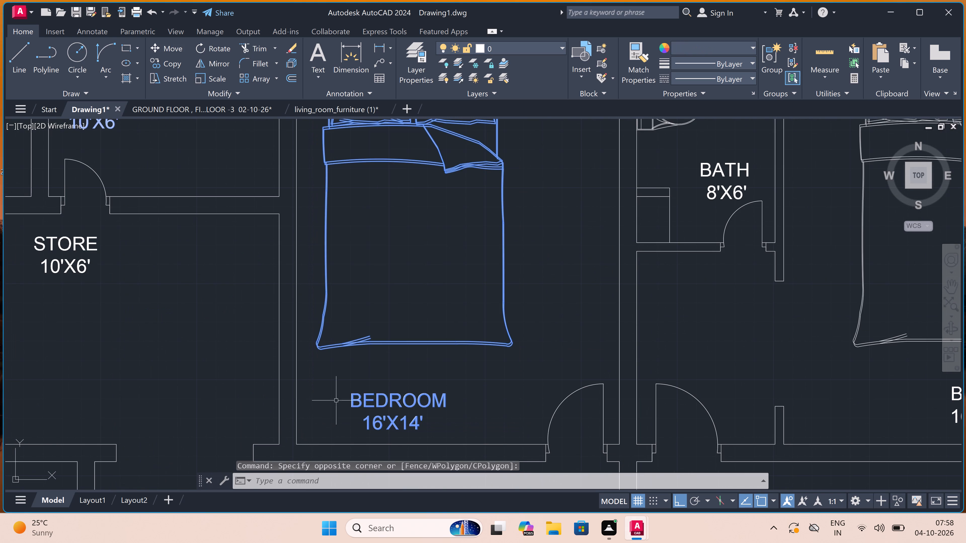
pyautogui.scroll(-2, 392, 342)
pyautogui.scroll(1, 577, 227)
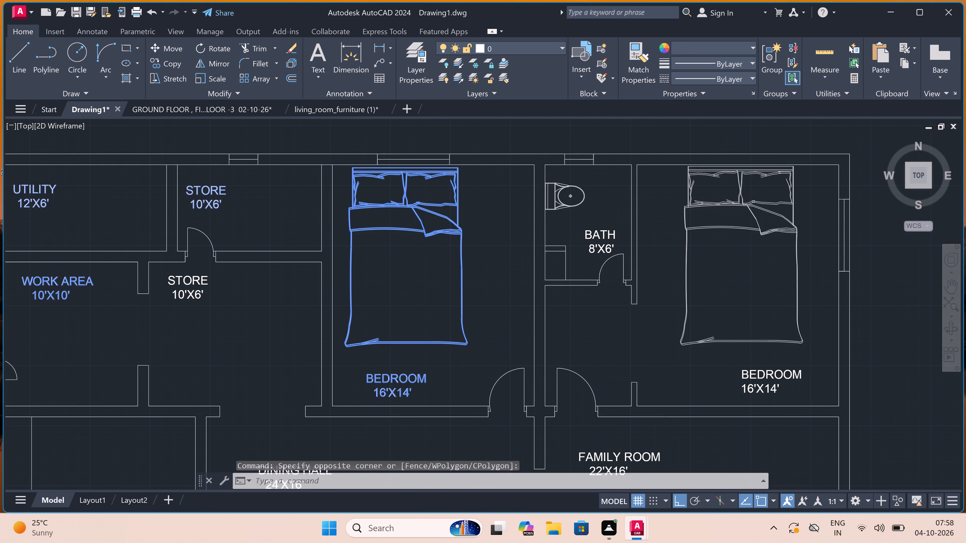
pyautogui.click(592, 240)
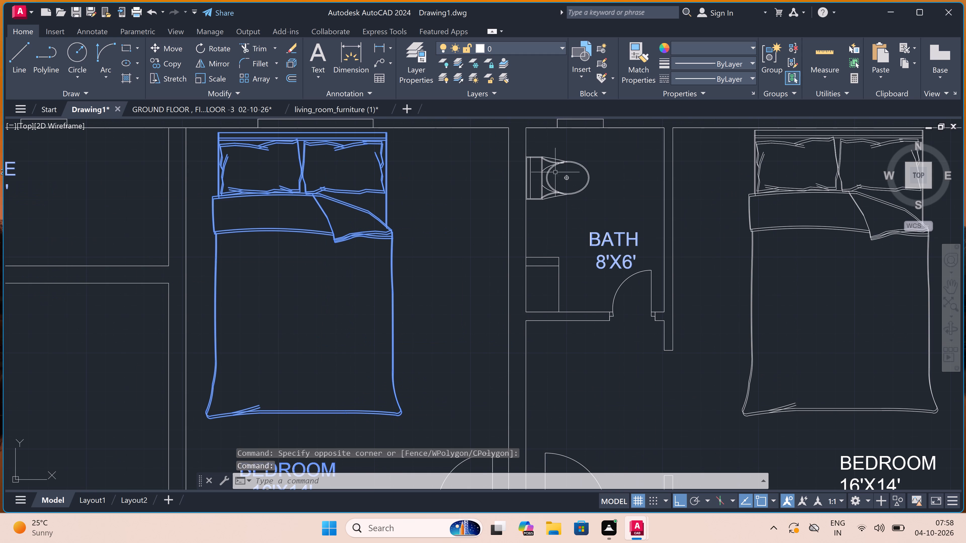
pyautogui.click(547, 160)
# Add the bed and BEDROOM 16'X14' label of the copied plan's top-right bedroom to the selection.
pyautogui.scroll(-3, 547, 160)
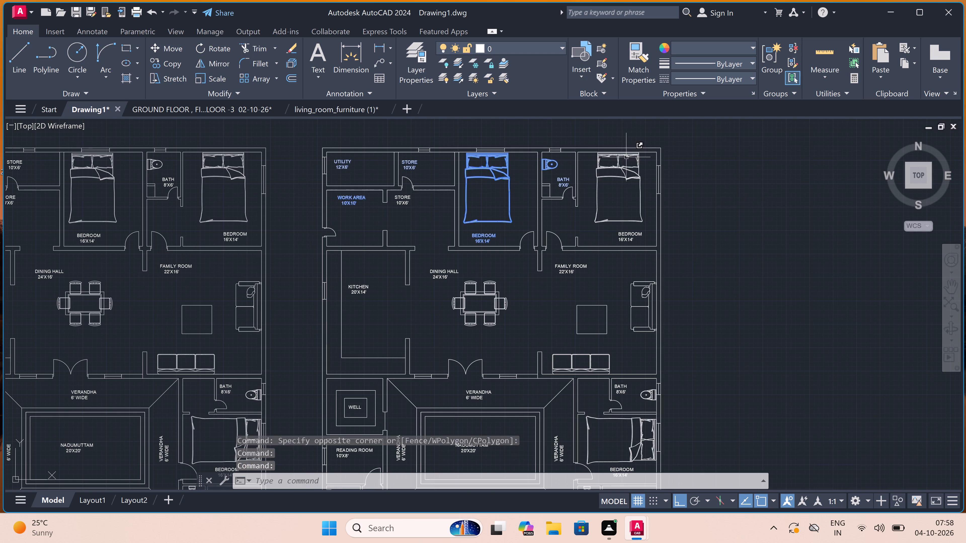
pyautogui.scroll(4, 666, 148)
pyautogui.scroll(4, 598, 165)
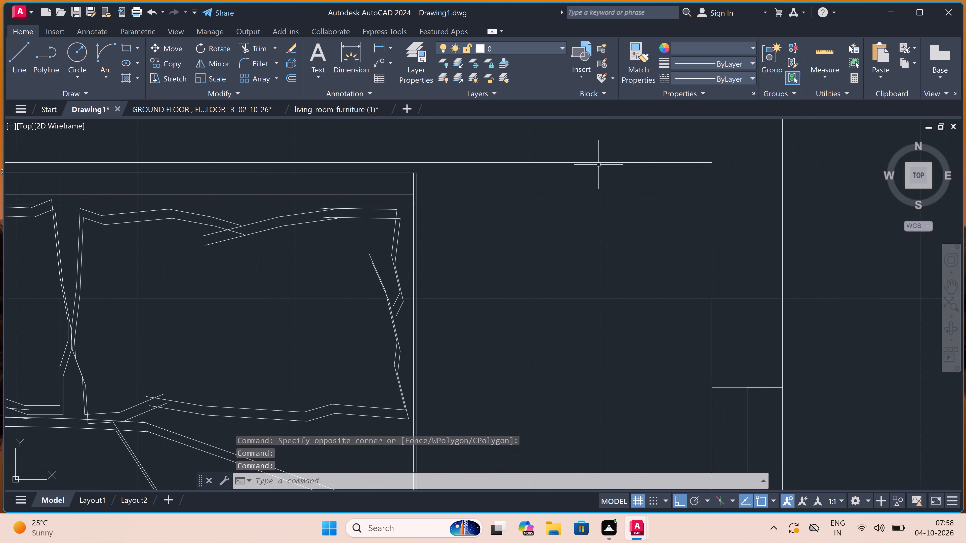
pyautogui.doubleClick(515, 166)
pyautogui.scroll(-1, 419, 236)
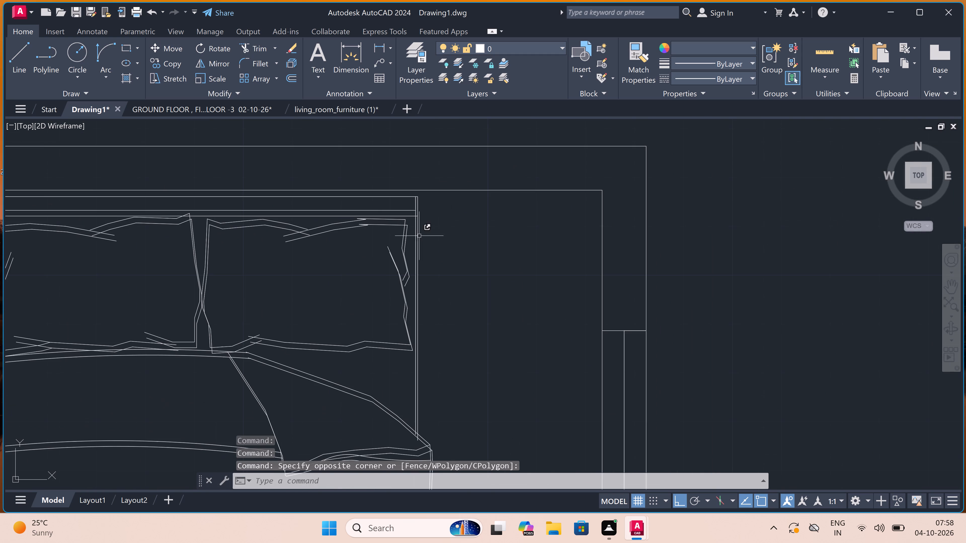
pyautogui.scroll(4, 480, 191)
pyautogui.doubleClick(480, 191)
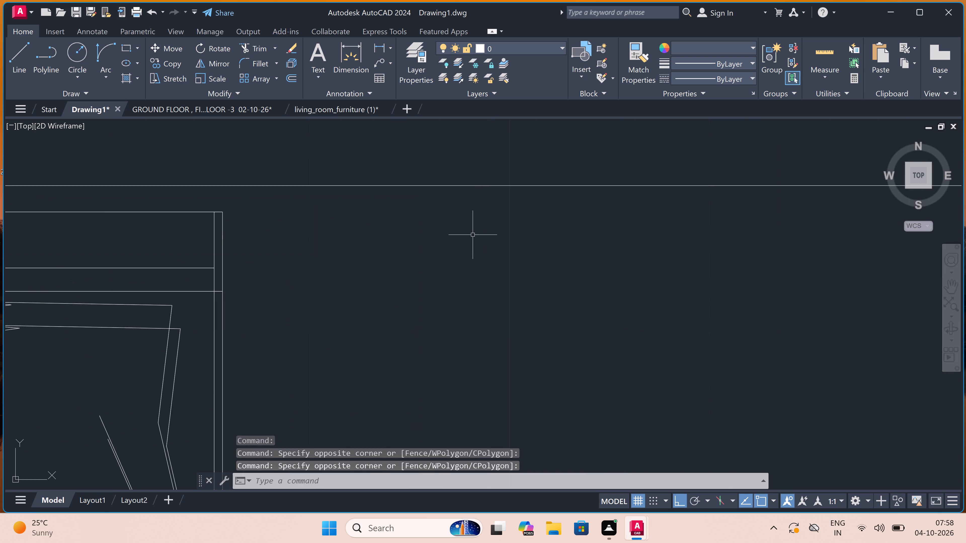
pyautogui.click(484, 200)
pyautogui.scroll(-3, 474, 228)
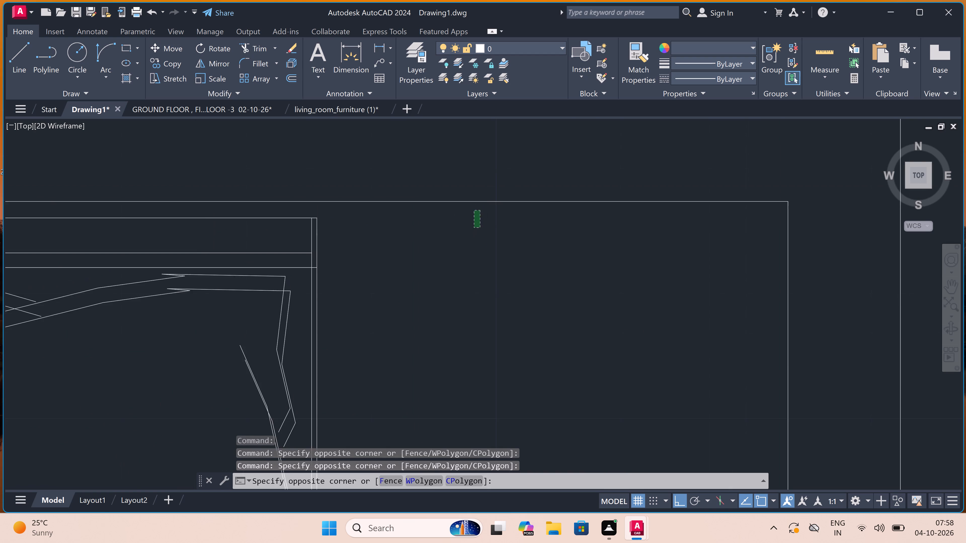
pyautogui.scroll(-4, 474, 228)
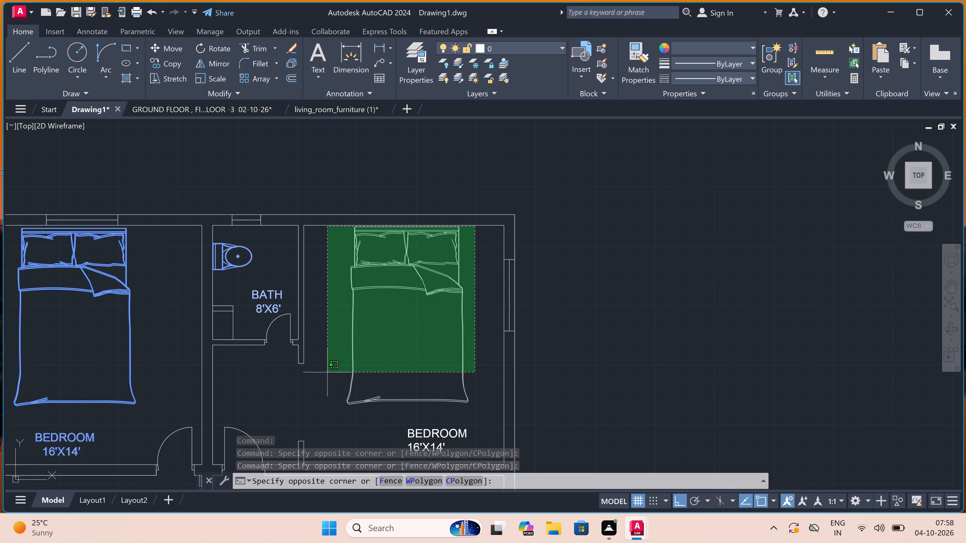
pyautogui.scroll(-3, 332, 397)
pyautogui.scroll(4, 345, 413)
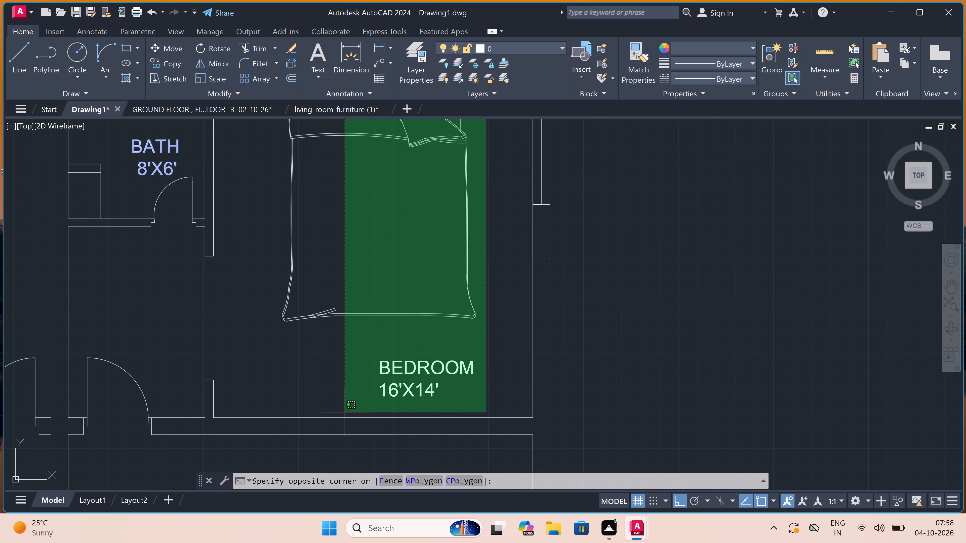
pyautogui.click(262, 390)
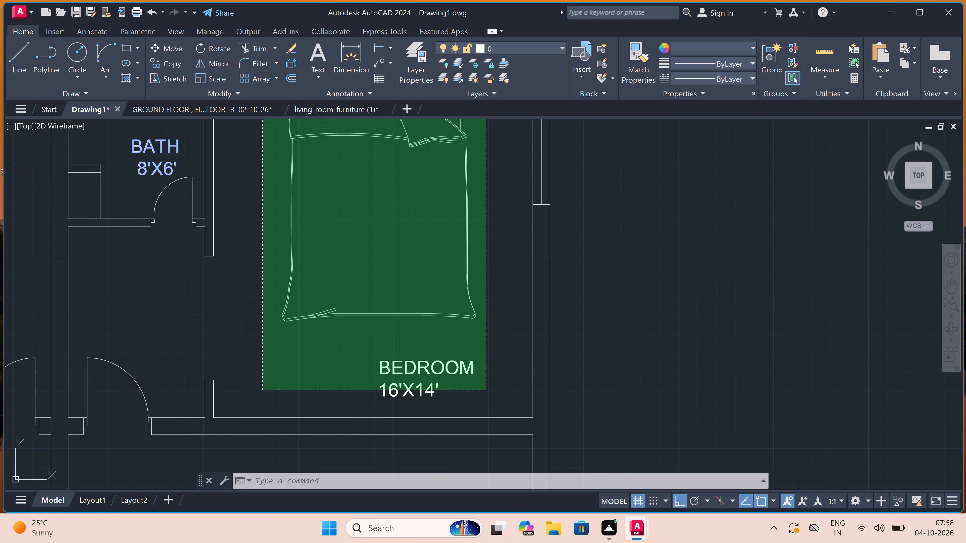
# Add the copied plan's family room sofas and centre table to the selection, and erase the selected furniture and room labels.
pyautogui.scroll(-6, 347, 295)
pyautogui.scroll(4, 335, 317)
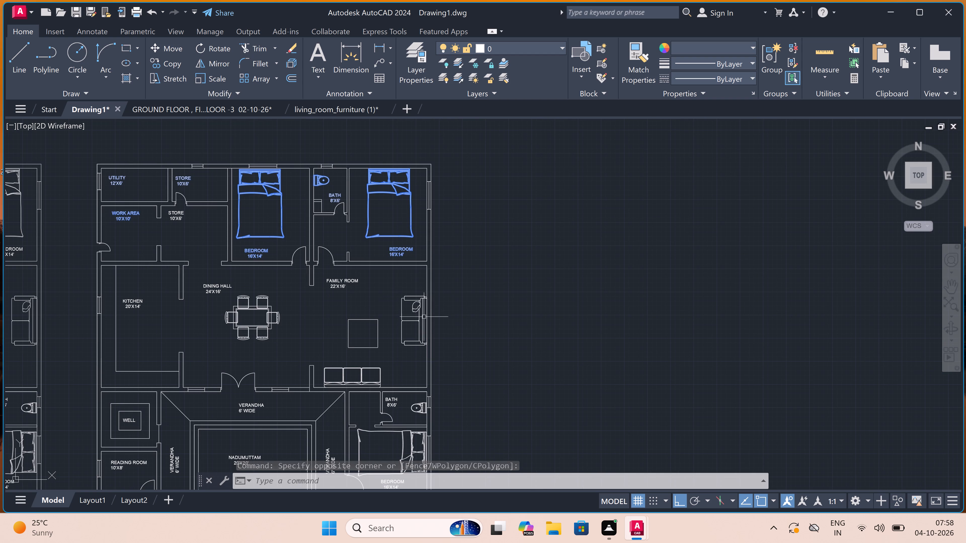
pyautogui.scroll(4, 436, 337)
pyautogui.scroll(-2, 409, 292)
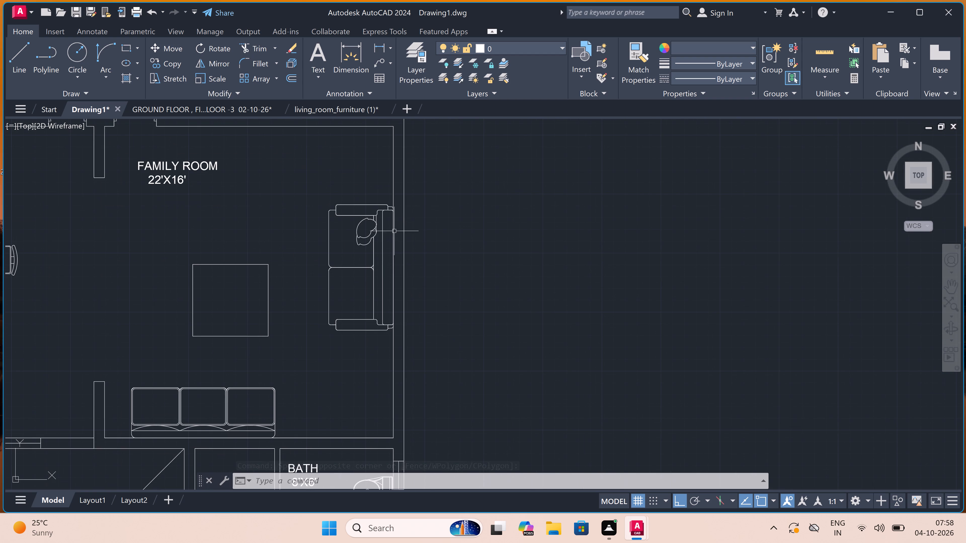
pyautogui.scroll(1, 383, 206)
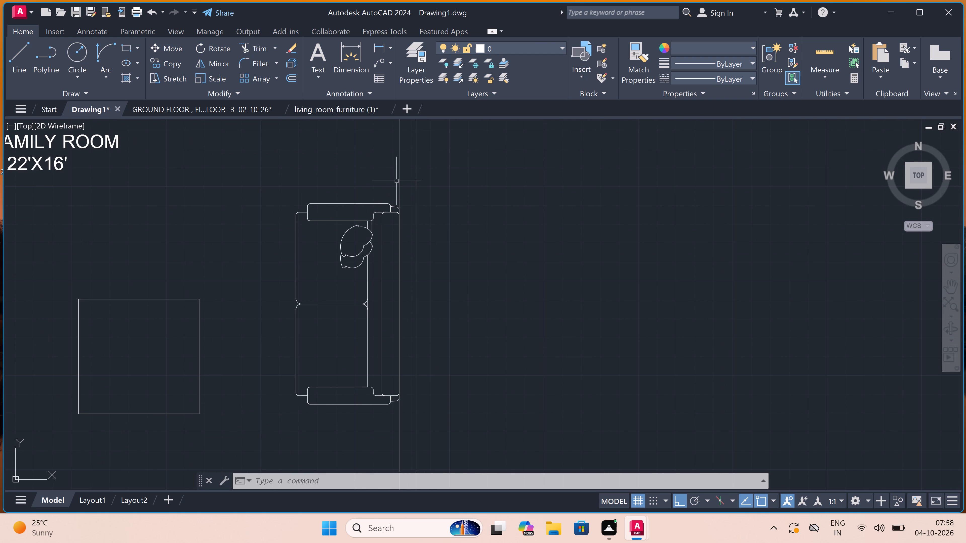
pyautogui.click(396, 181)
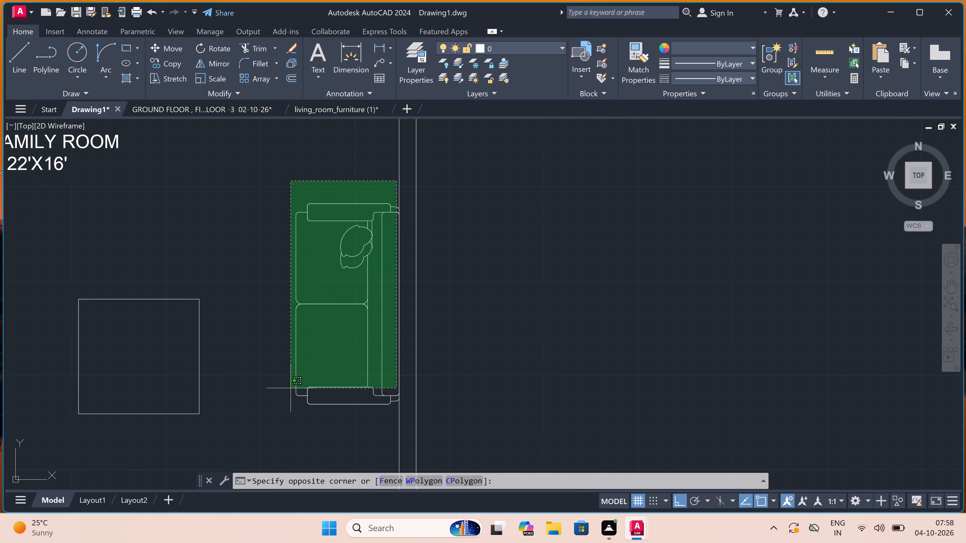
pyautogui.scroll(-4, 232, 433)
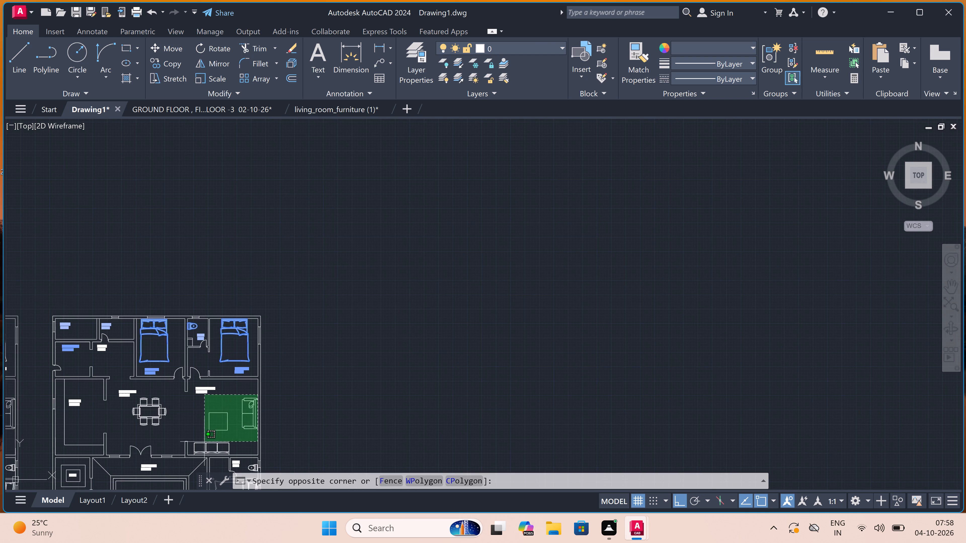
pyautogui.scroll(4, 192, 453)
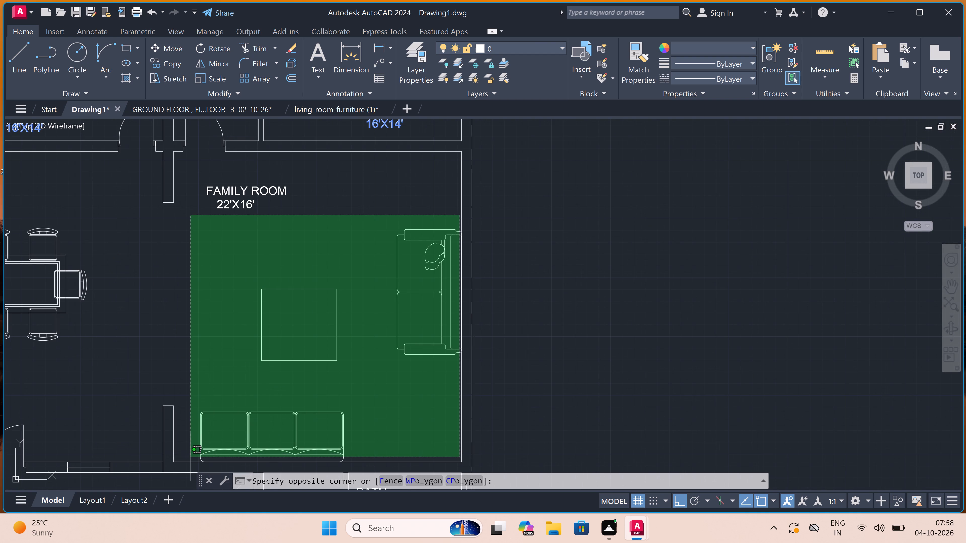
pyautogui.scroll(3, 189, 457)
pyautogui.scroll(-4, 204, 434)
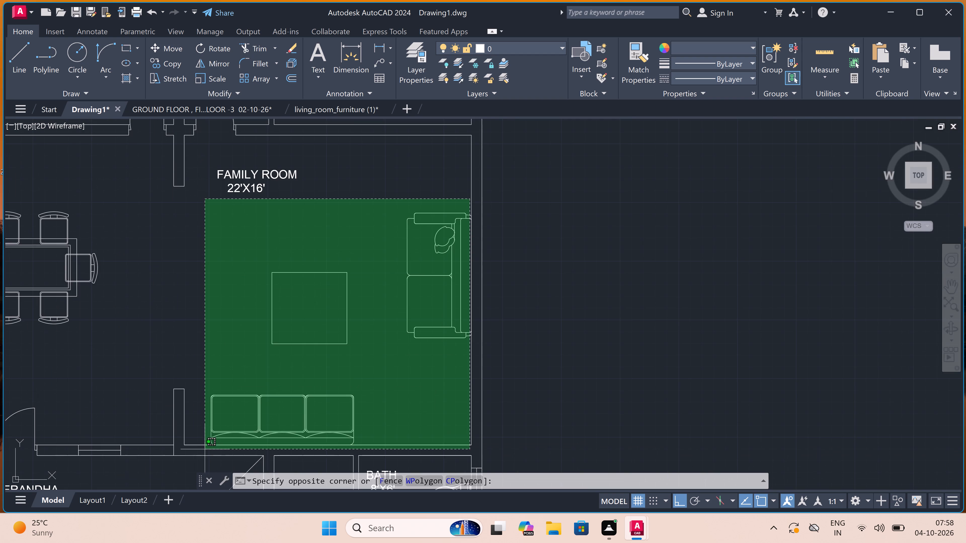
pyautogui.scroll(5, 206, 465)
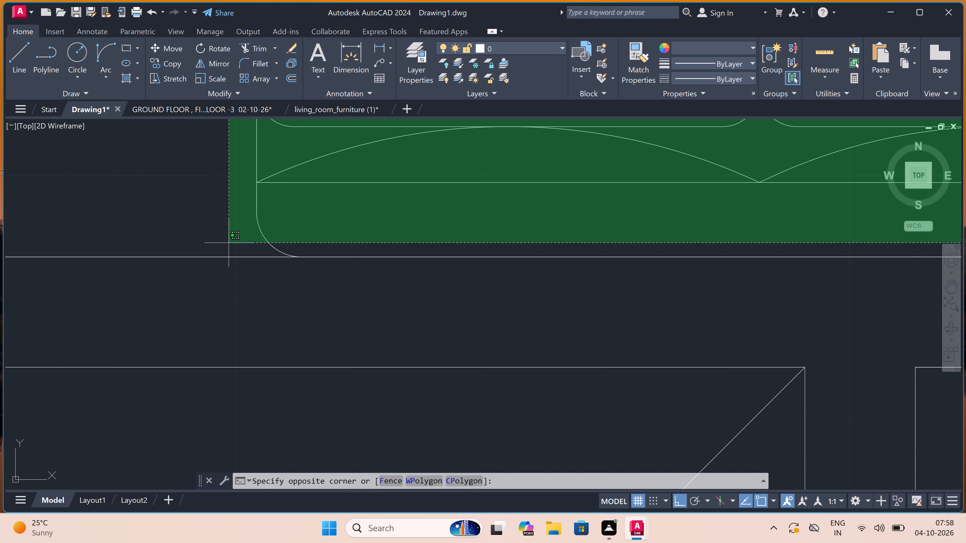
pyautogui.doubleClick(231, 231)
pyautogui.scroll(-5, 332, 354)
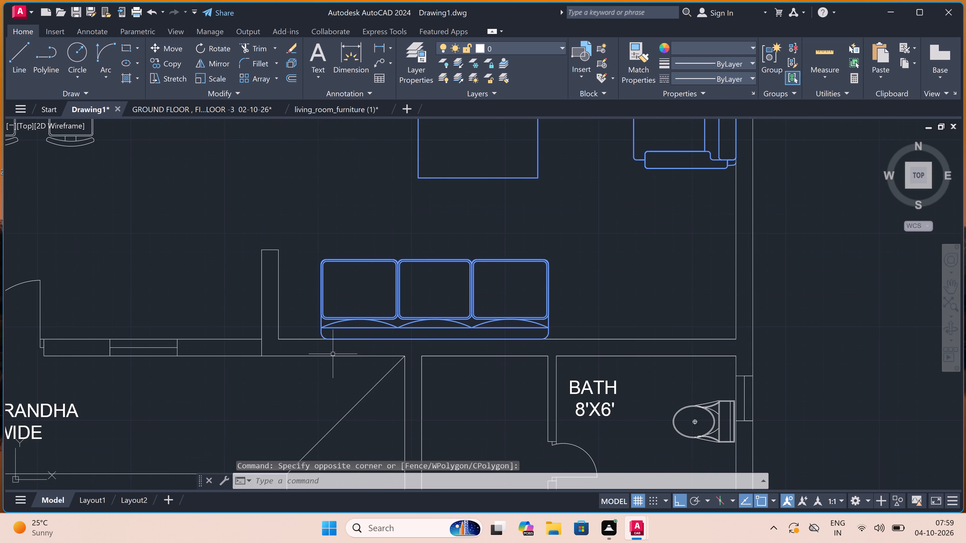
pyautogui.scroll(-2, 335, 351)
pyautogui.scroll(3, 334, 165)
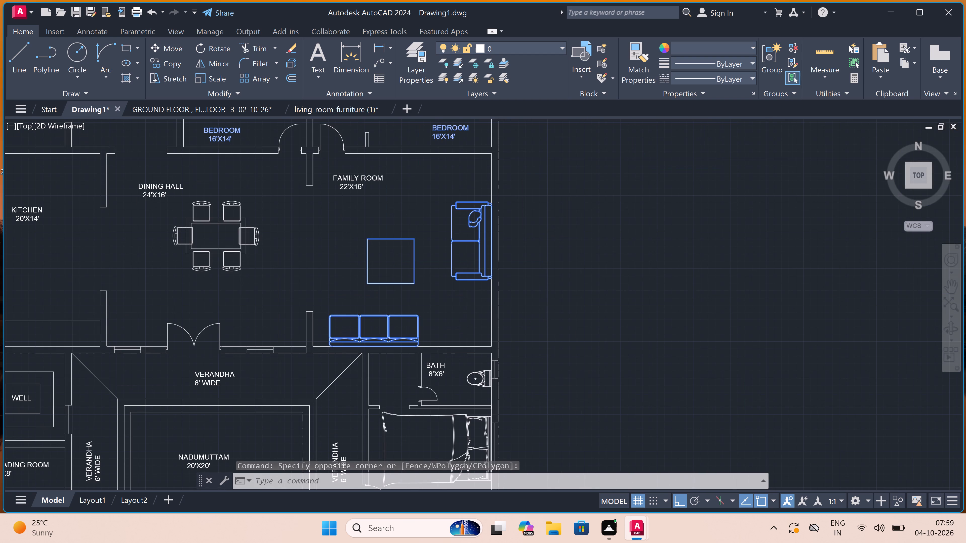
pyautogui.click(377, 215)
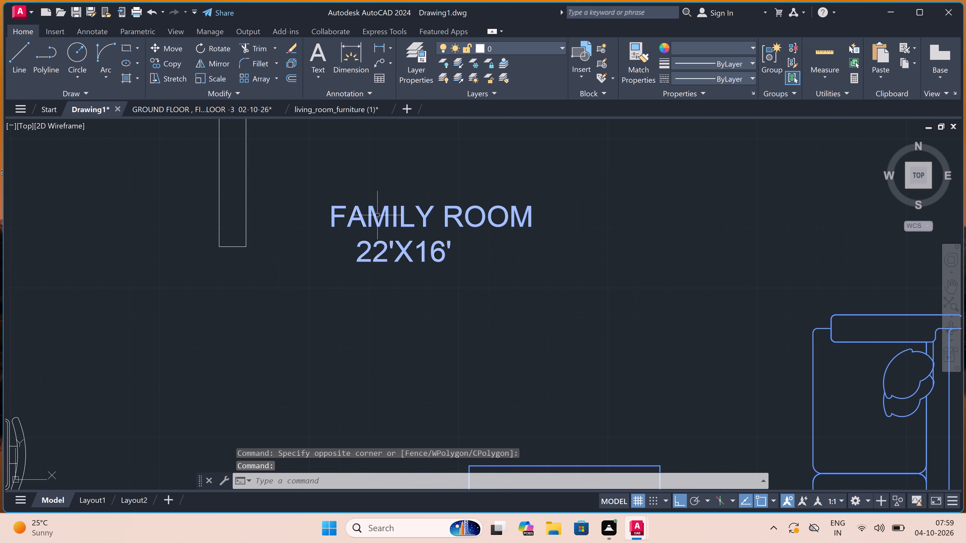
pyautogui.press('Delete')
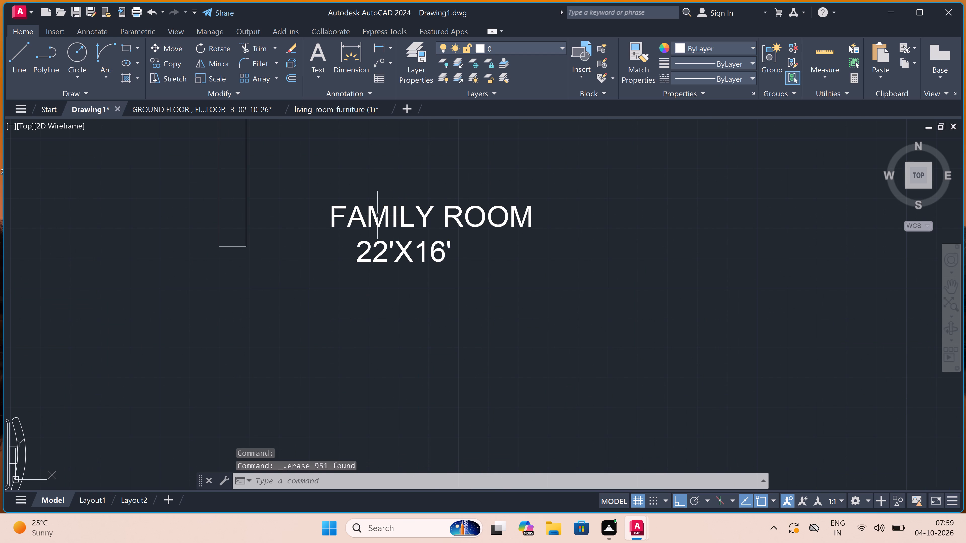
# Erase the FAMILY ROOM 22'X16' label from the copied plan.
pyautogui.click(388, 223)
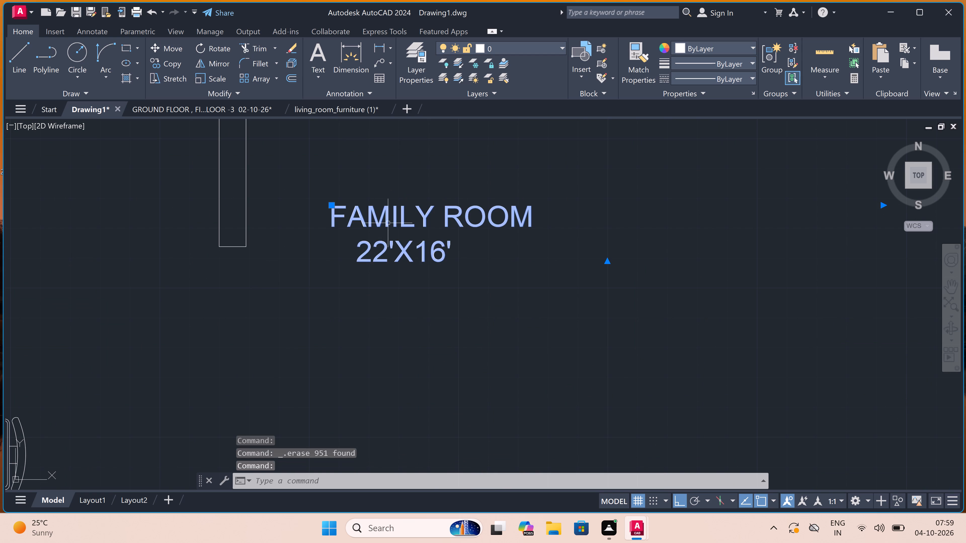
pyautogui.press('Delete')
# Select the toilet and BATH 8'X6' label in the copied plan's upper bath.
pyautogui.scroll(1, 388, 223)
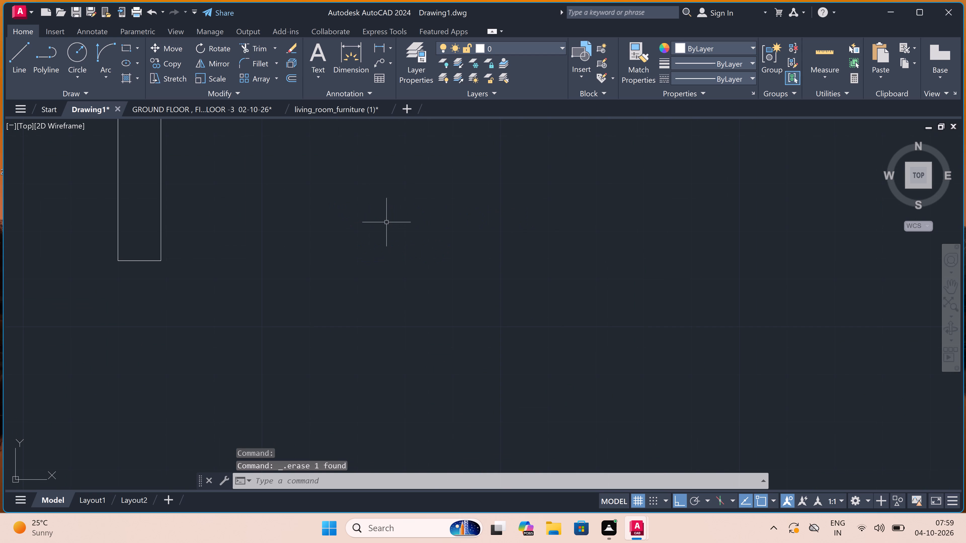
pyautogui.scroll(-8, 410, 242)
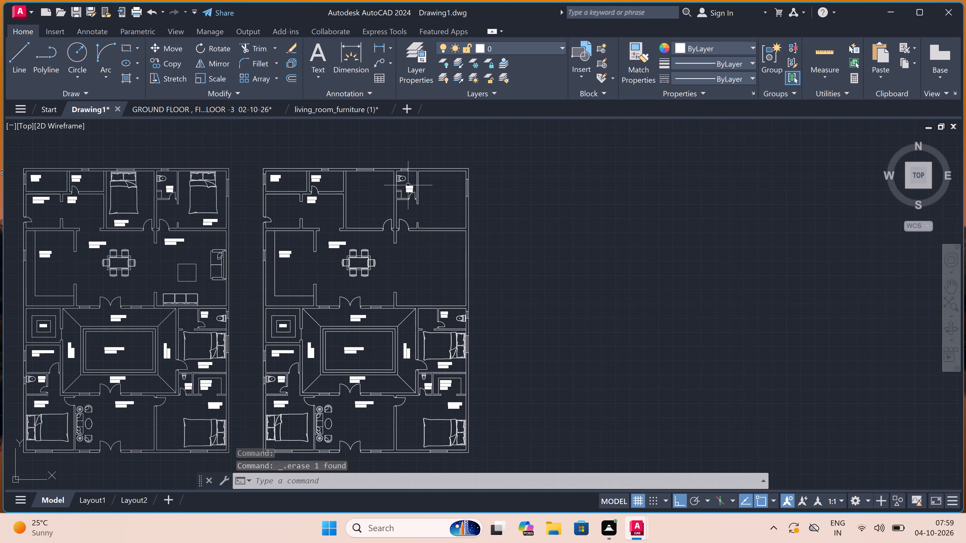
pyautogui.scroll(3, 409, 167)
pyautogui.scroll(2, 385, 197)
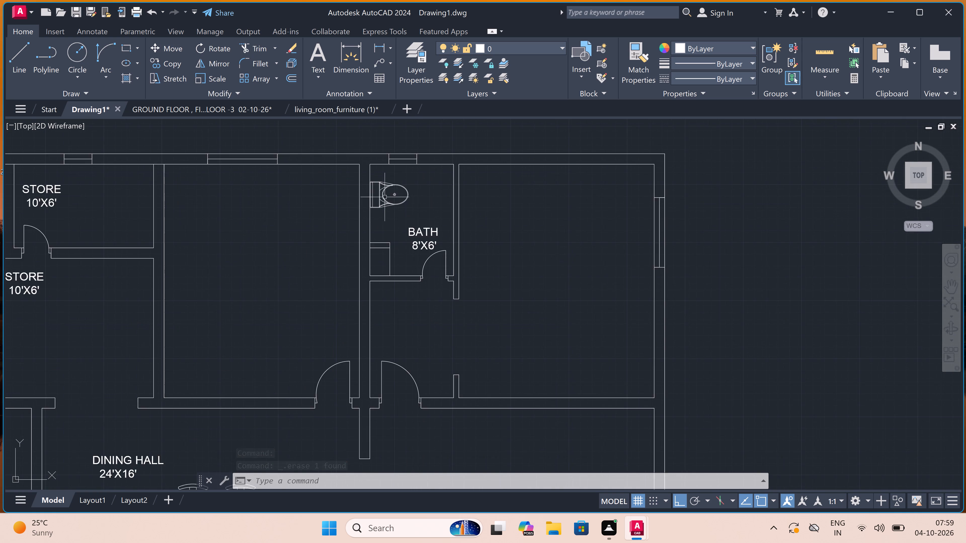
pyautogui.click(385, 196)
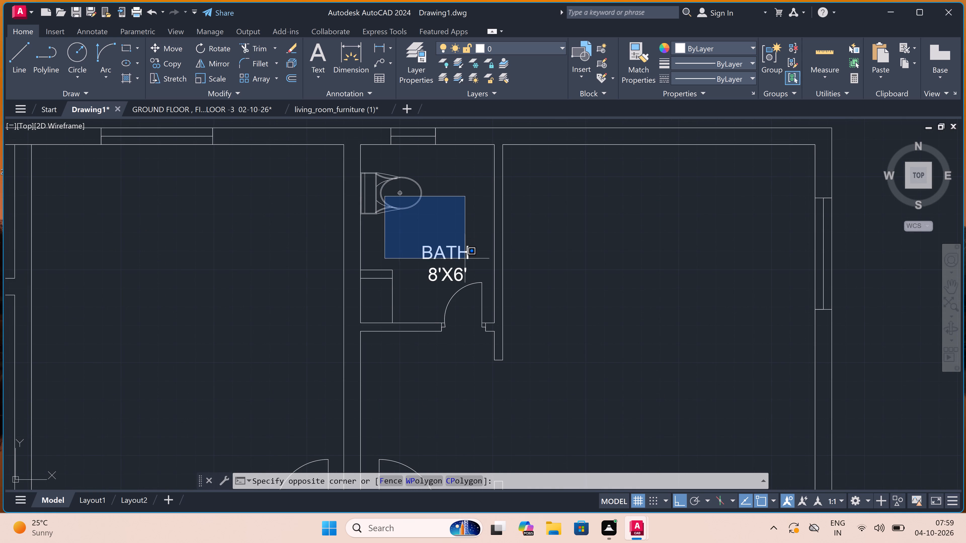
pyautogui.click(466, 266)
pyautogui.click(465, 263)
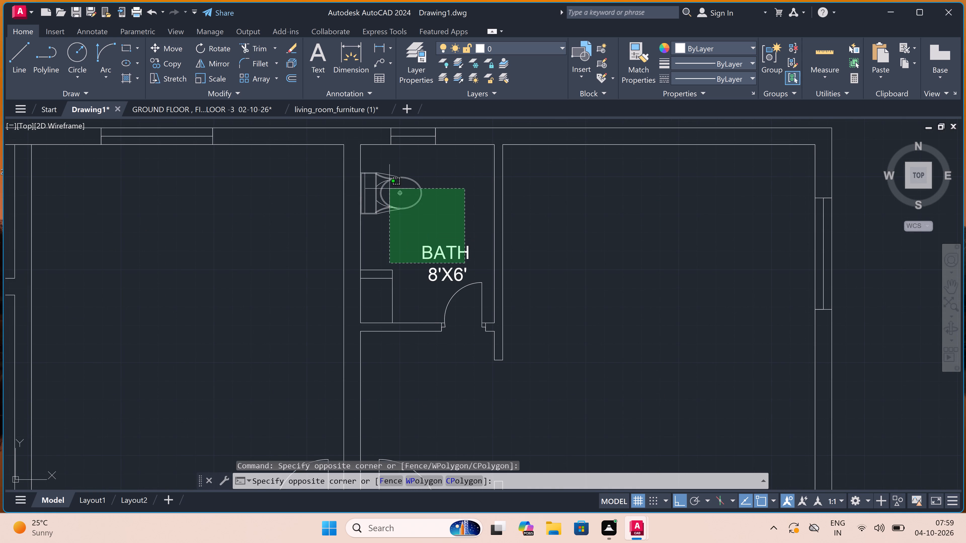
pyautogui.click(388, 187)
# Add both STORE 10'X6' labels and the UTILITY 12'X6' label of the copied plan to the selection.
pyautogui.scroll(-4, 388, 187)
pyautogui.scroll(2, 281, 186)
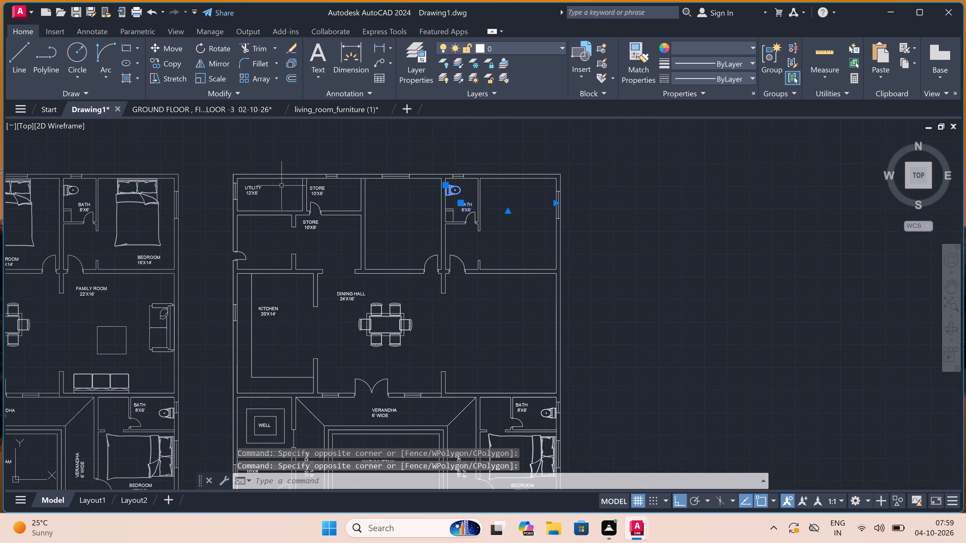
pyautogui.doubleClick(337, 187)
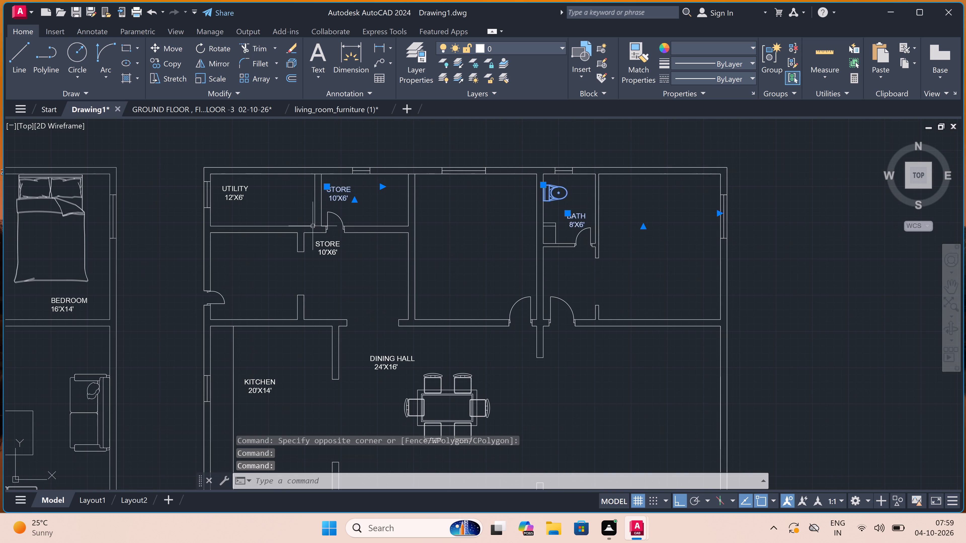
pyautogui.click(314, 246)
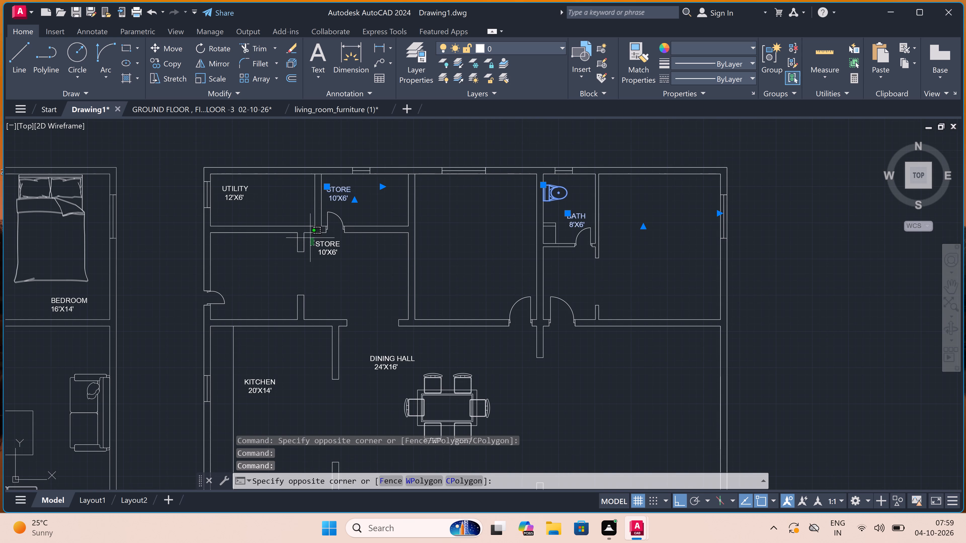
pyautogui.click(328, 255)
pyautogui.click(328, 255)
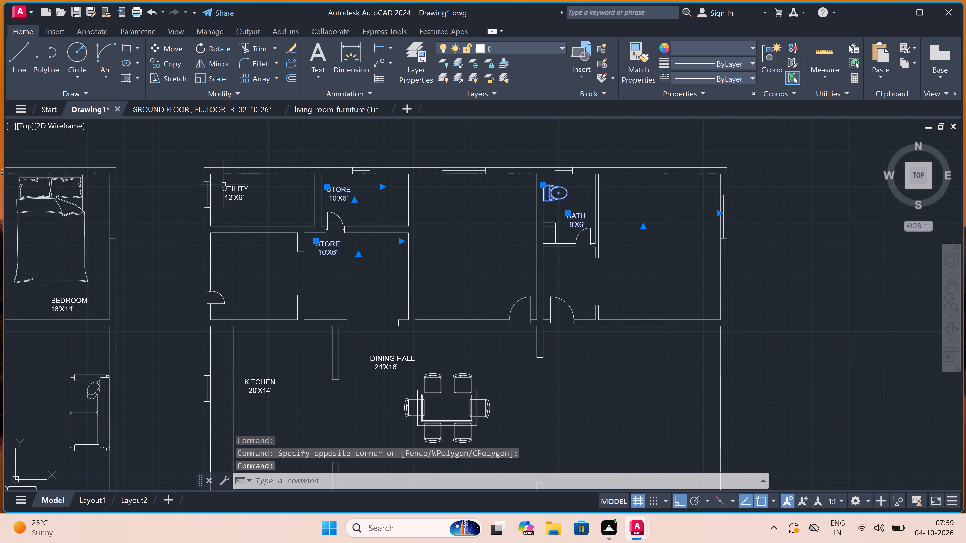
pyautogui.doubleClick(237, 193)
# Add the copied plan's KITCHEN 20'X14' and DINING HALL 24'X16' labels and the dining table with its chairs to the selection.
pyautogui.scroll(-3, 374, 225)
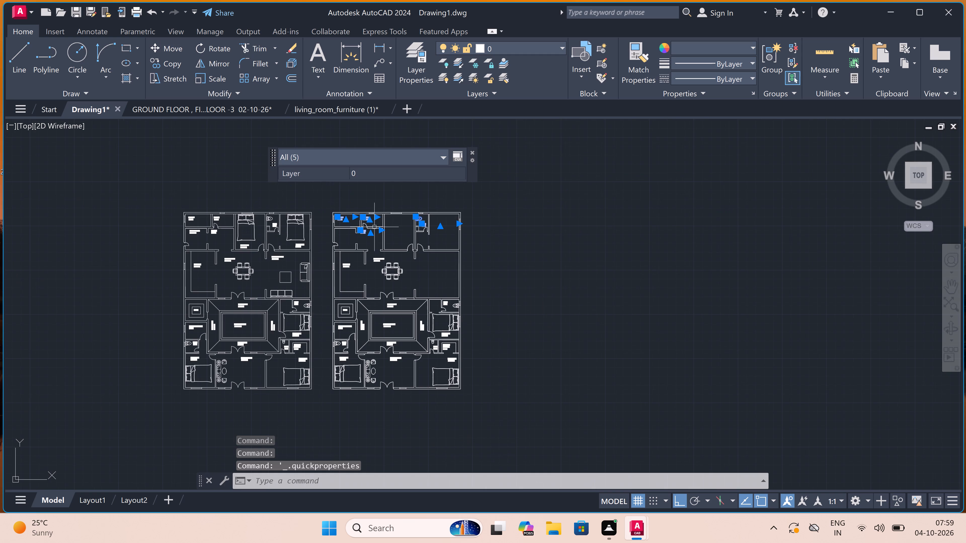
pyautogui.scroll(2, 337, 284)
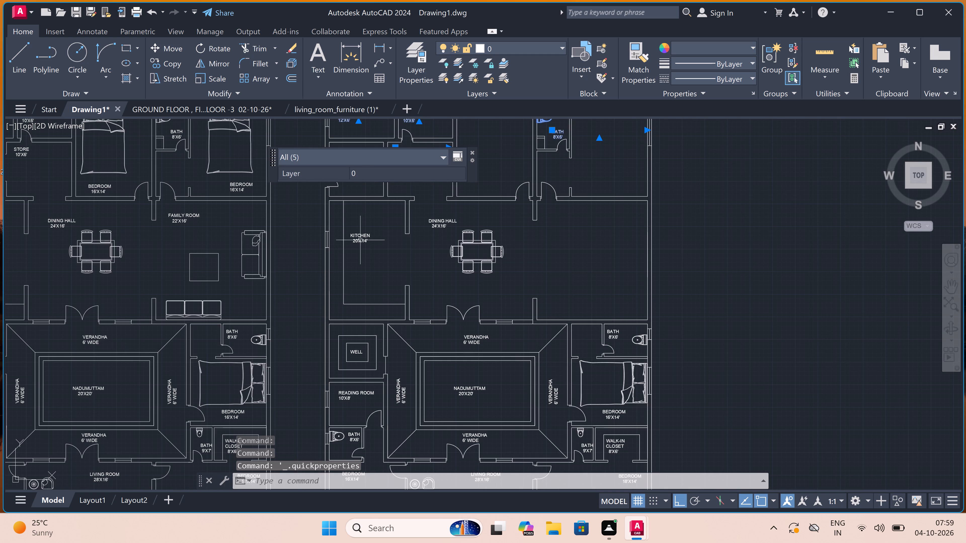
pyautogui.click(361, 236)
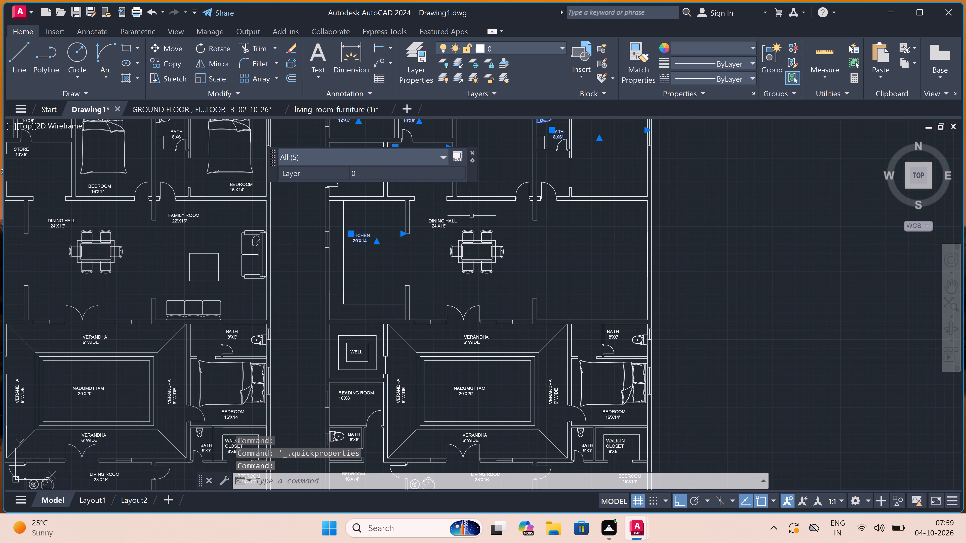
pyautogui.scroll(2, 455, 216)
pyautogui.click(434, 224)
pyautogui.scroll(-2, 434, 225)
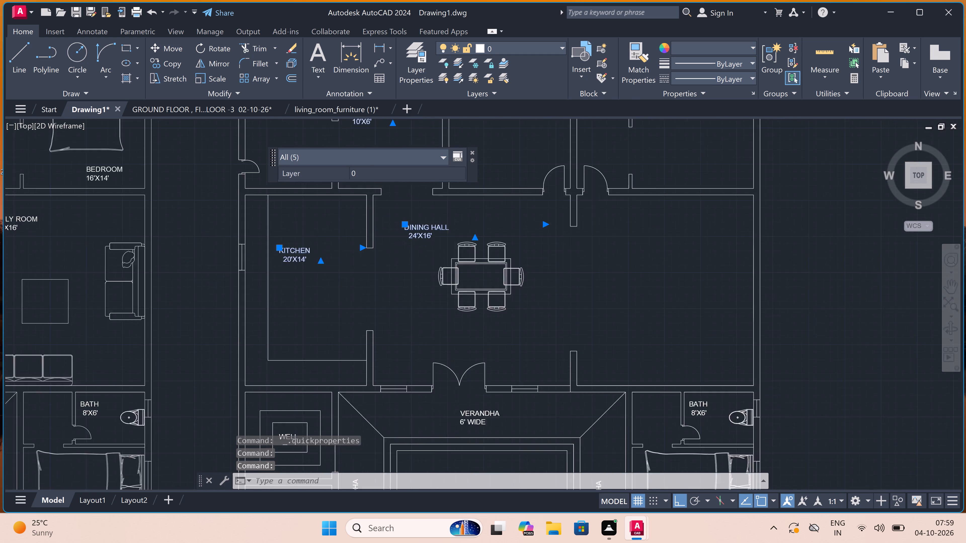
pyautogui.click(507, 236)
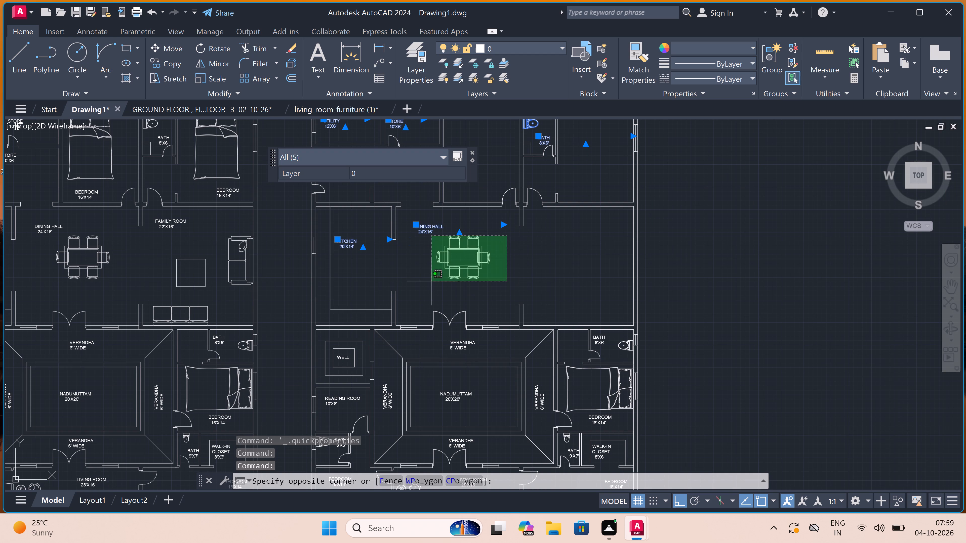
pyautogui.click(403, 295)
# Add the VERANDHA 6' WIDE label above the copied NADUMUTTAM, plus the east-side bath's BATH 8'X6' label and toilet, to the selection.
pyautogui.scroll(-3, 418, 269)
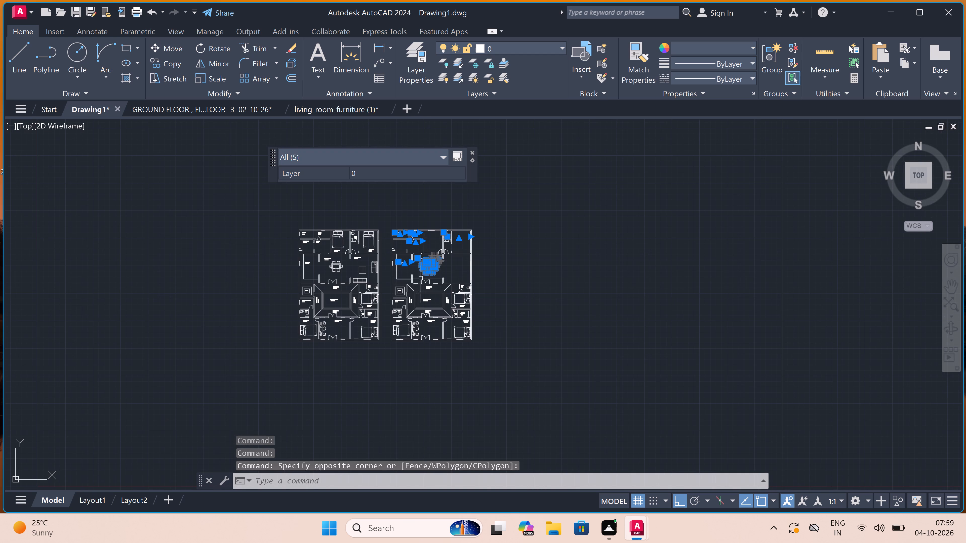
pyautogui.scroll(2, 425, 297)
pyautogui.click(434, 273)
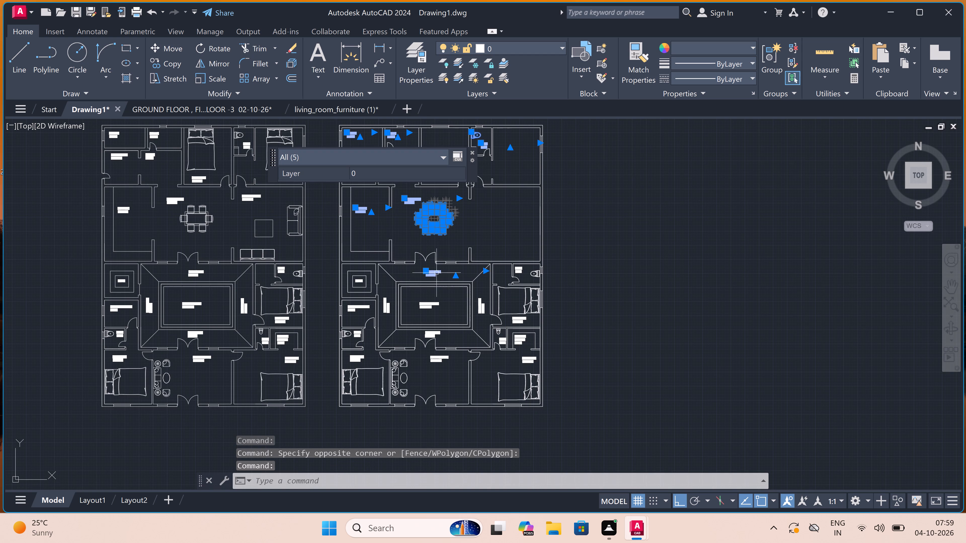
pyautogui.scroll(4, 537, 270)
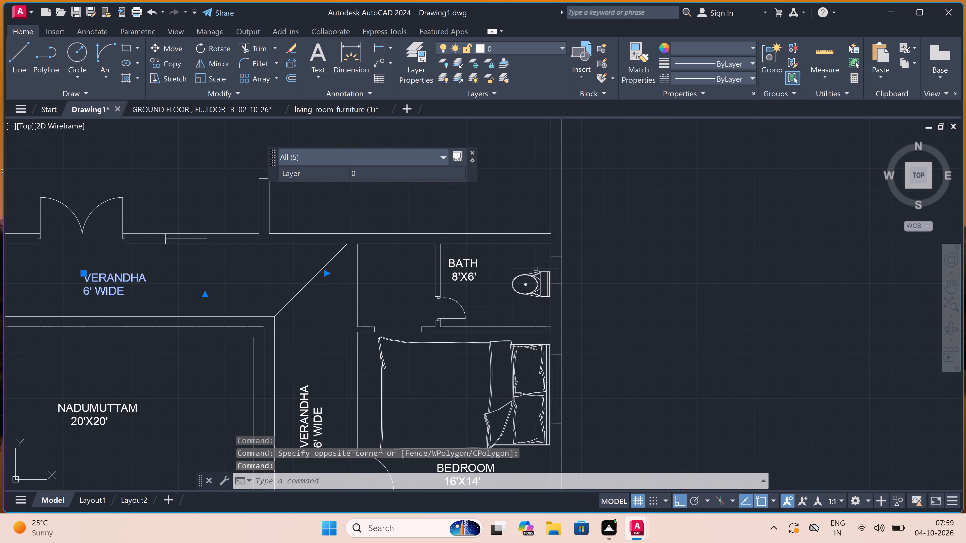
pyautogui.click(535, 267)
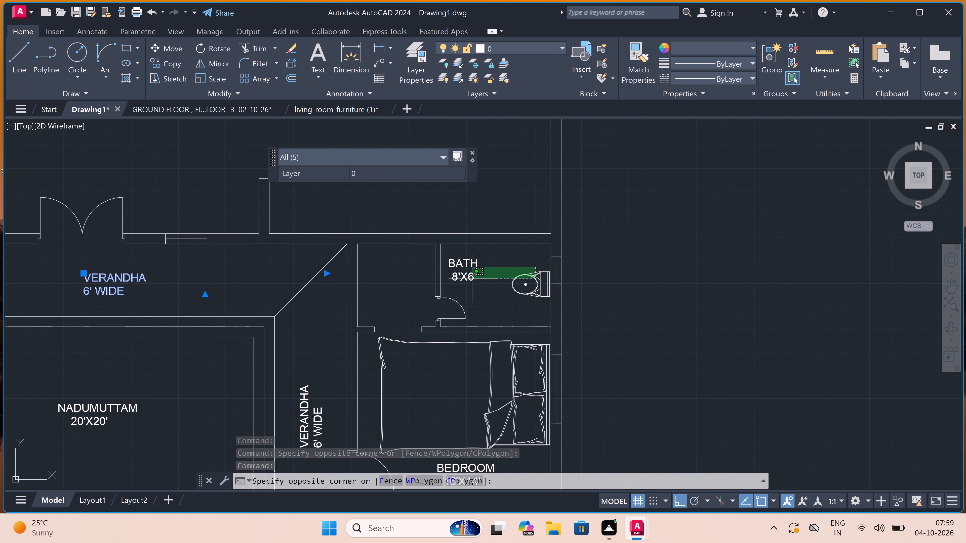
pyautogui.click(460, 276)
# Add the bed and the BEDROOM 16'X14' label of the copied plan's east bedroom to the selection.
pyautogui.scroll(-4, 460, 272)
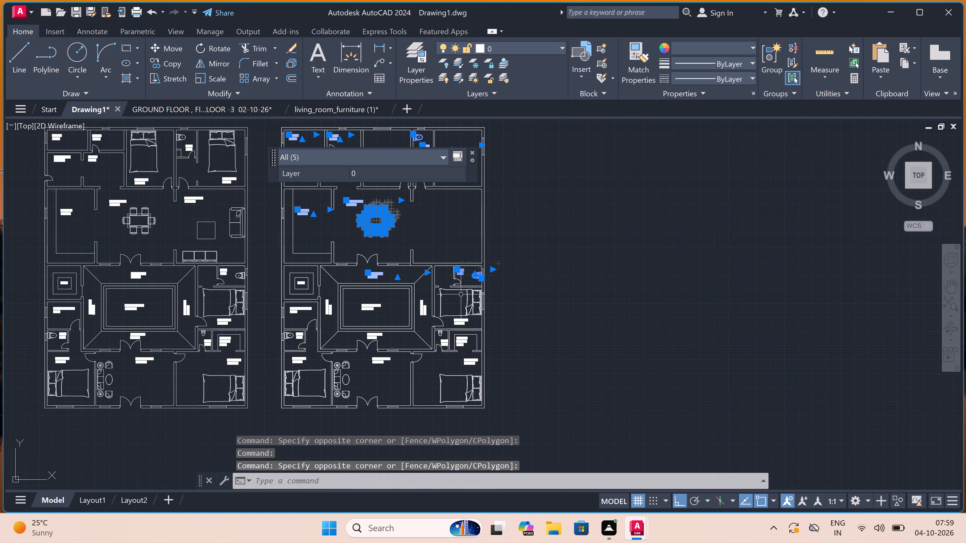
pyautogui.scroll(4, 472, 319)
pyautogui.scroll(-2, 491, 287)
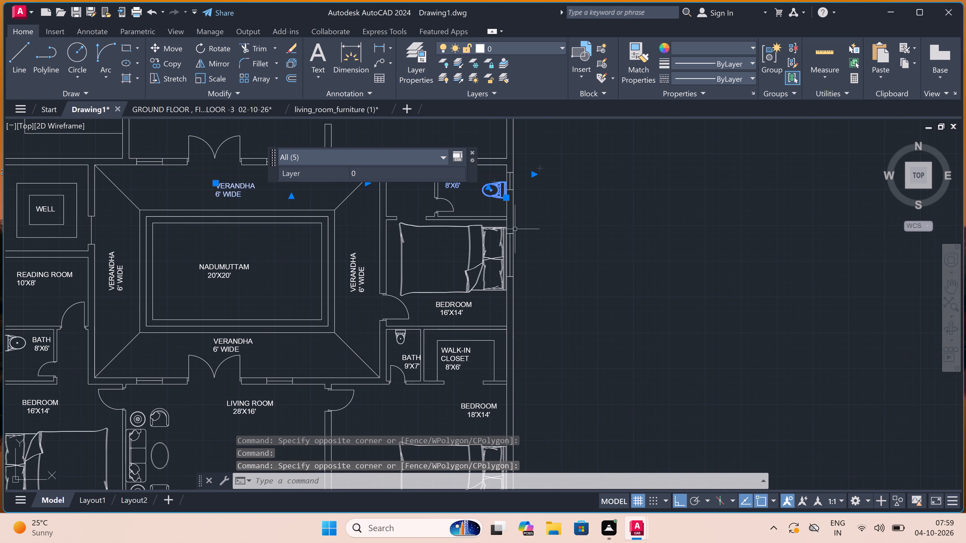
pyautogui.scroll(4, 499, 225)
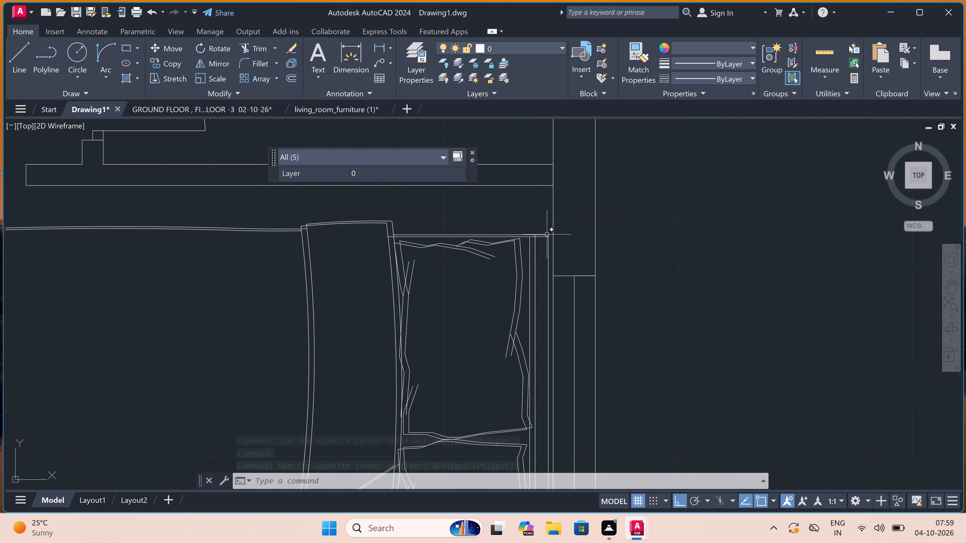
pyautogui.scroll(2, 547, 235)
pyautogui.click(556, 207)
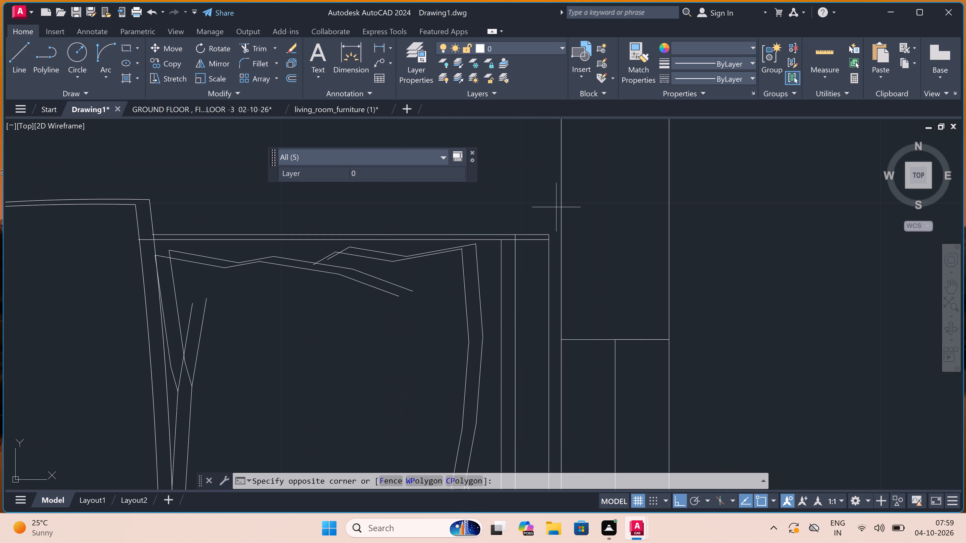
pyautogui.scroll(-6, 504, 267)
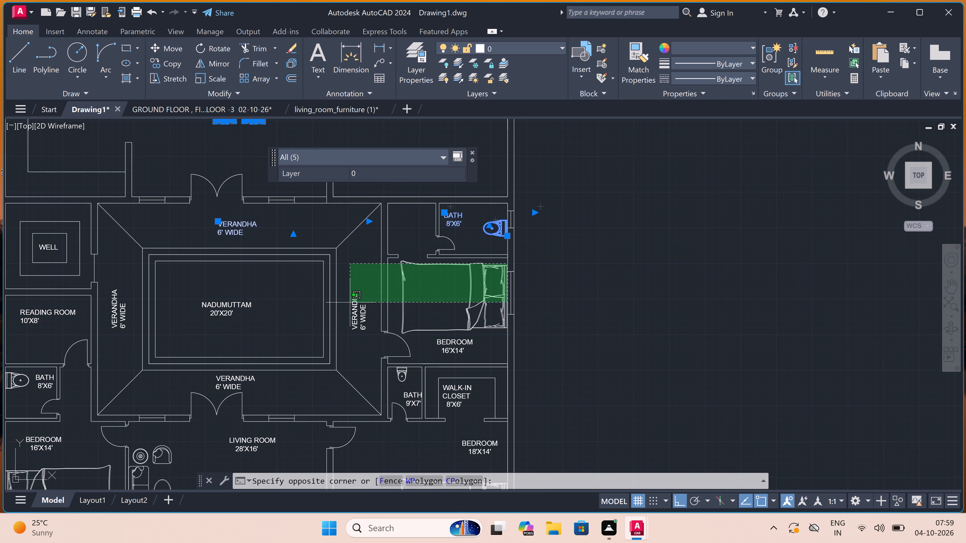
pyautogui.scroll(4, 405, 312)
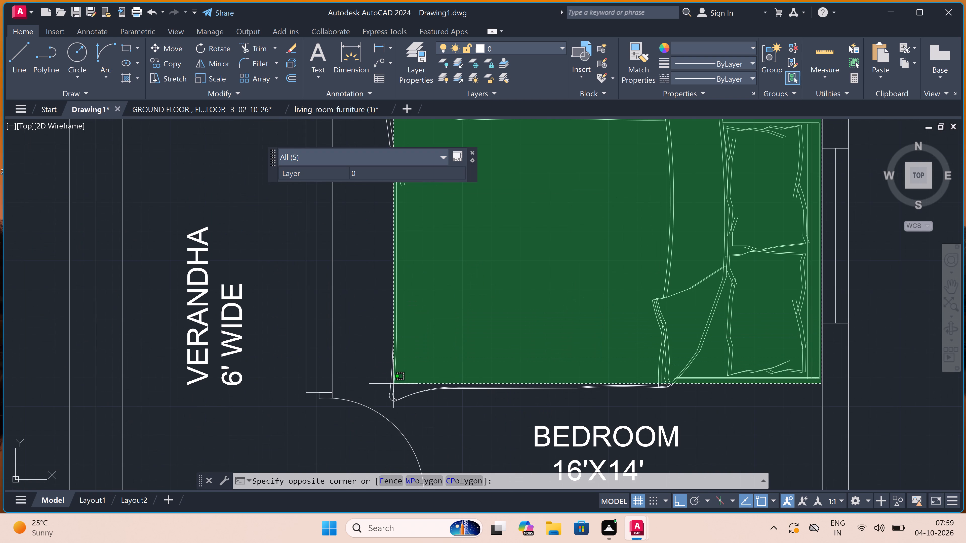
pyautogui.click(386, 407)
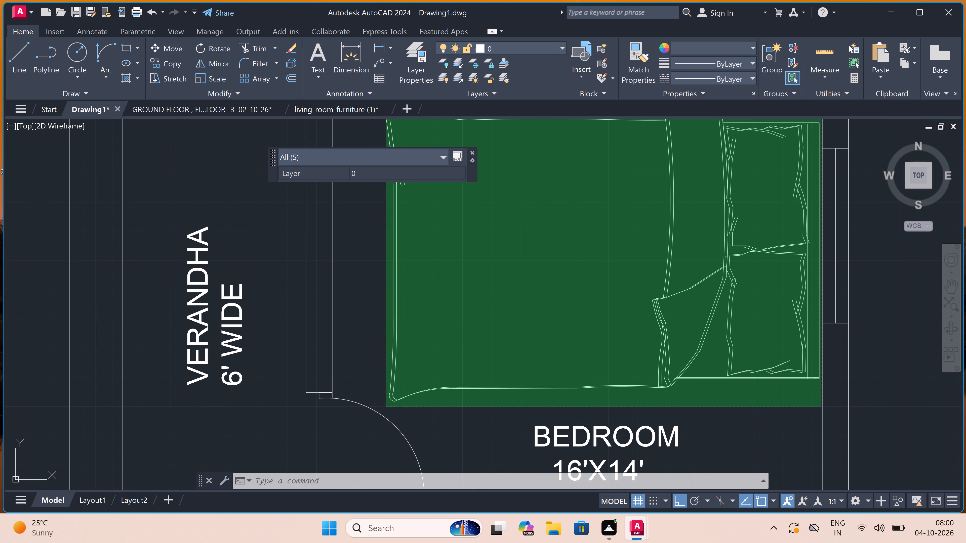
pyautogui.click(562, 434)
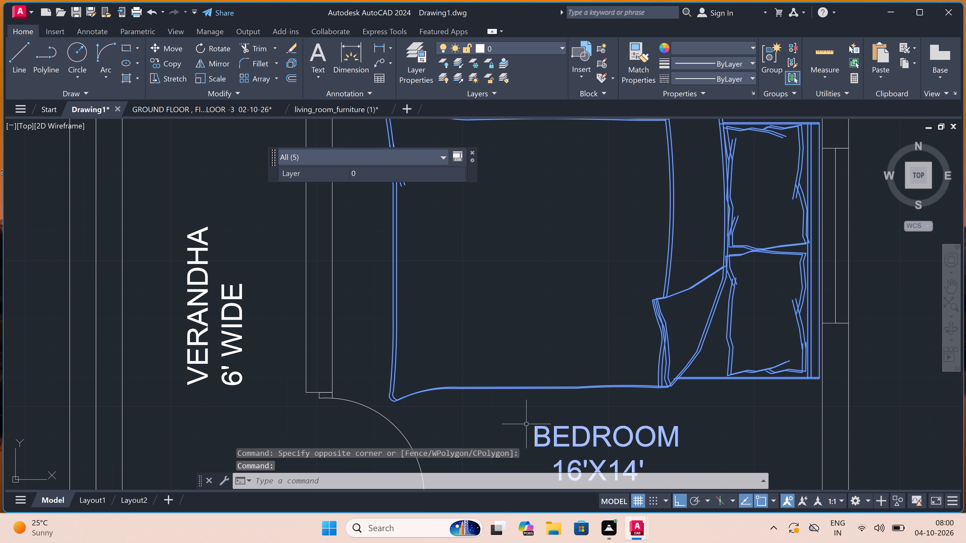
# Add the unselected curved corner lines at the foot of the east bedroom's bed to the selection.
pyautogui.scroll(-3, 495, 382)
pyautogui.scroll(2, 479, 299)
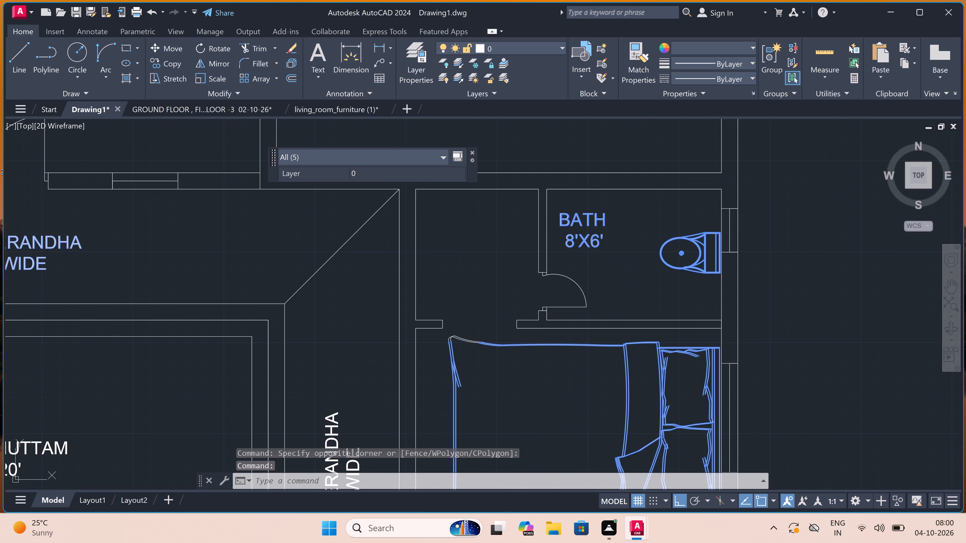
pyautogui.scroll(3, 472, 335)
pyautogui.click(487, 308)
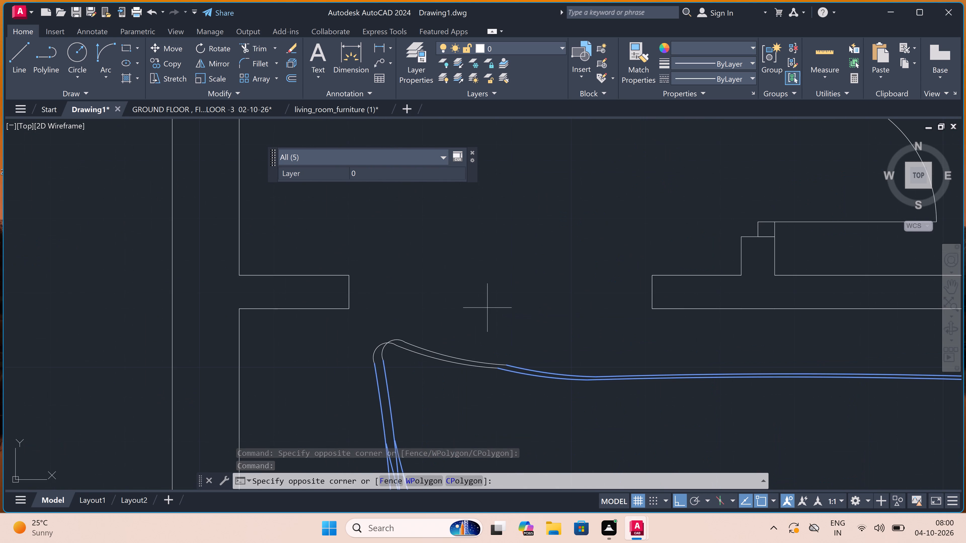
pyautogui.click(385, 389)
# Add the small bath's toilet, its BATH 9'X7' label and the WALK-IN CLOSET 8'X6' label, and erase the whole selection.
pyautogui.scroll(-4, 444, 331)
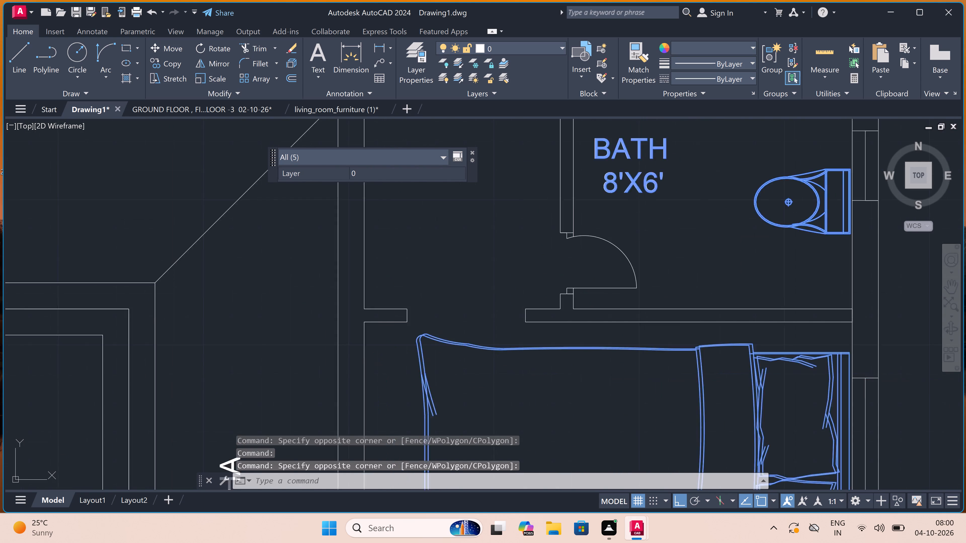
pyautogui.scroll(-4, 444, 330)
pyautogui.scroll(4, 461, 370)
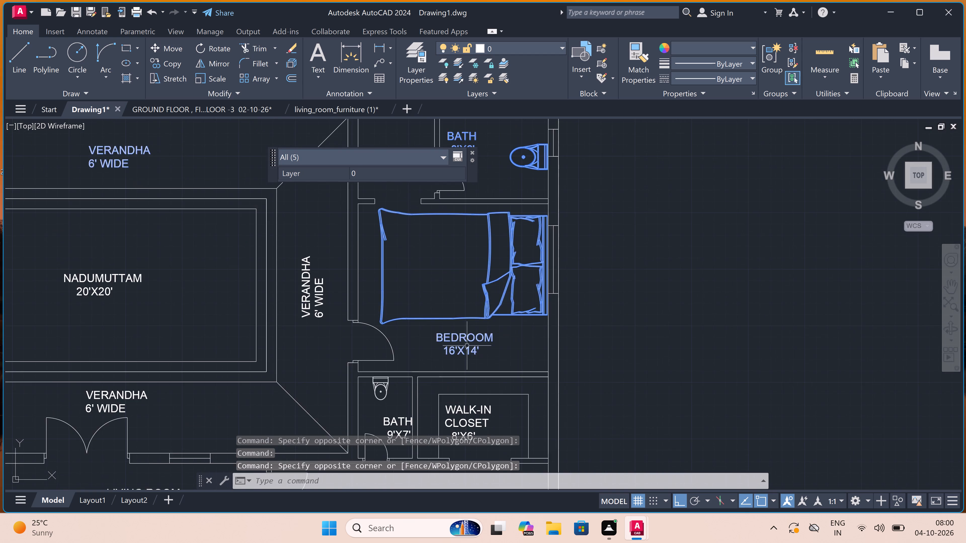
pyautogui.scroll(-3, 467, 345)
pyautogui.scroll(3, 442, 388)
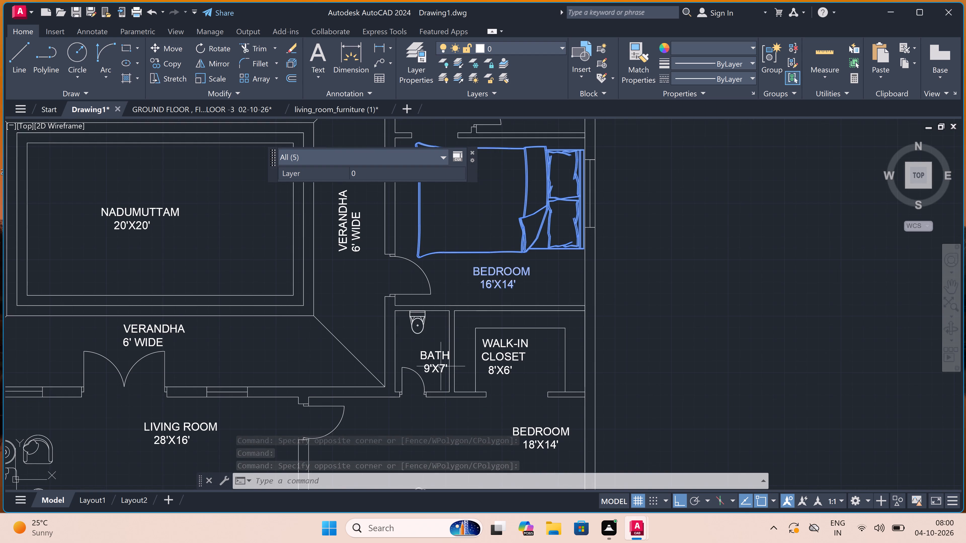
pyautogui.scroll(2, 434, 349)
pyautogui.click(404, 273)
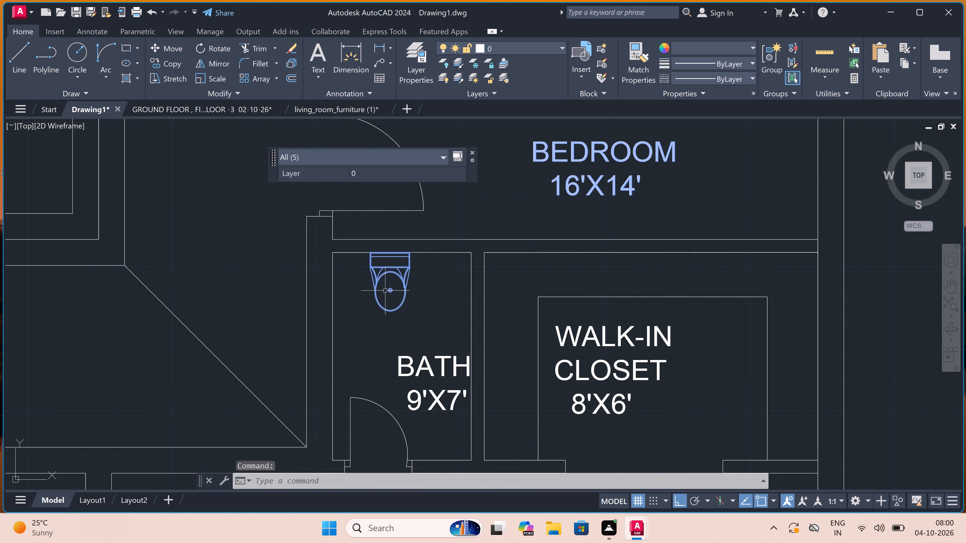
pyautogui.click(425, 375)
pyautogui.click(386, 353)
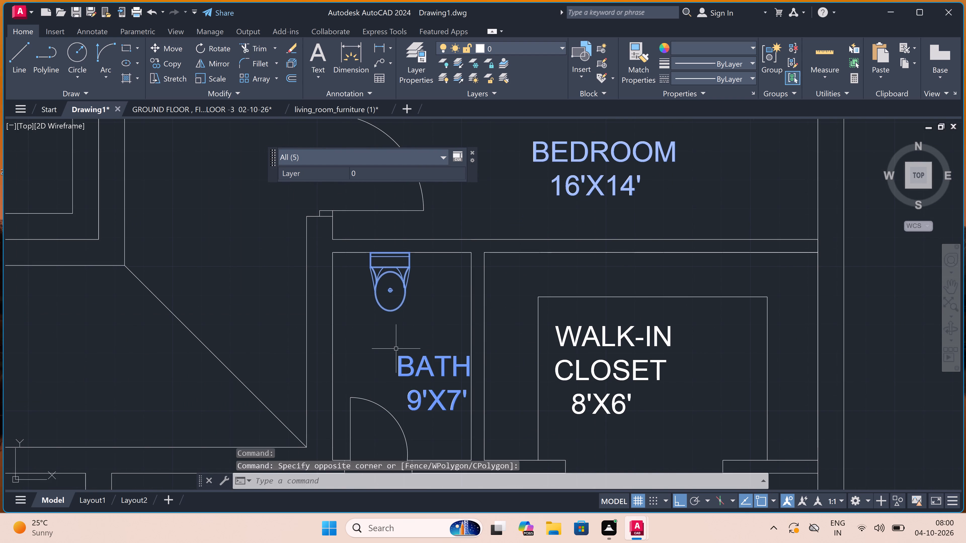
pyautogui.click(599, 335)
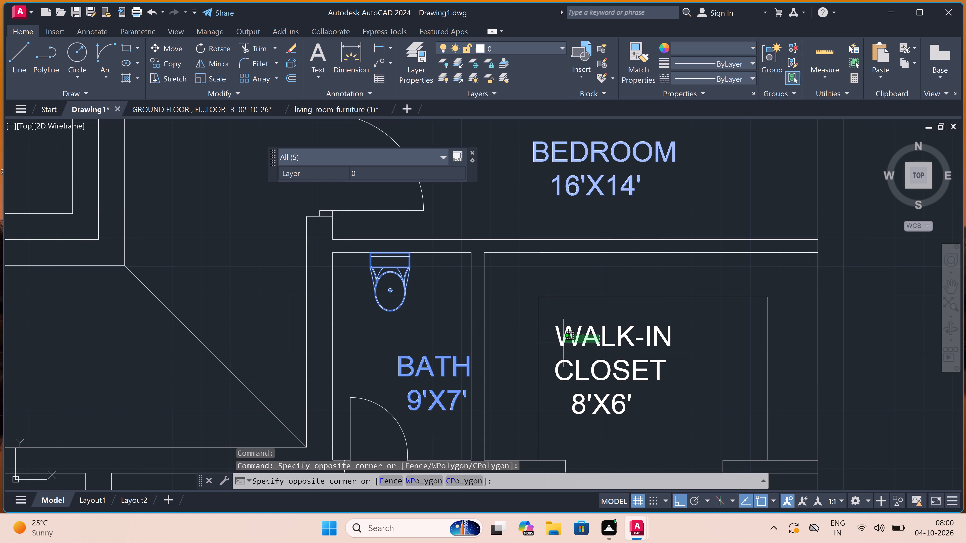
pyautogui.click(563, 343)
pyautogui.press('Delete')
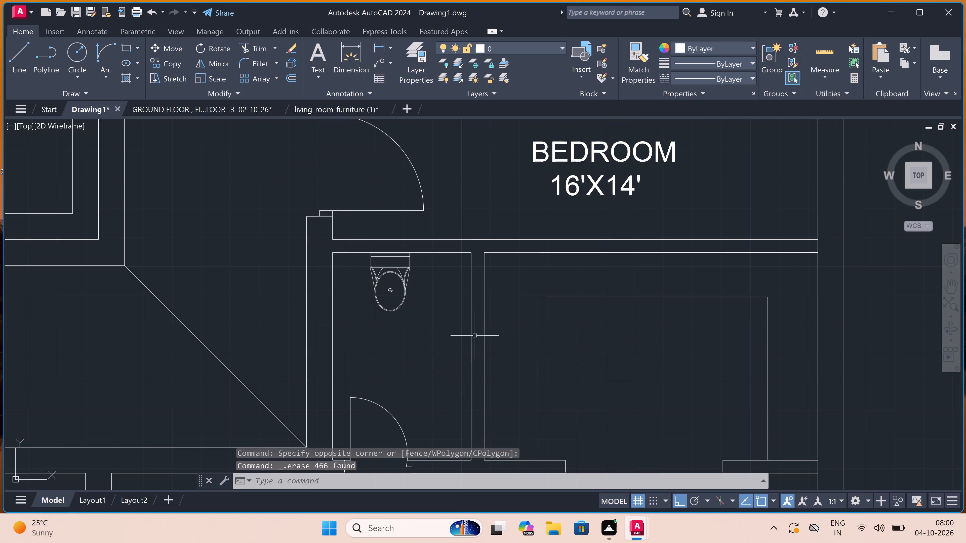
# Select the small bath's toilet beside the walk-in closet and the BEDROOM 16'X14' label above it in the copied plan.
pyautogui.click(408, 266)
pyautogui.scroll(-3, 415, 310)
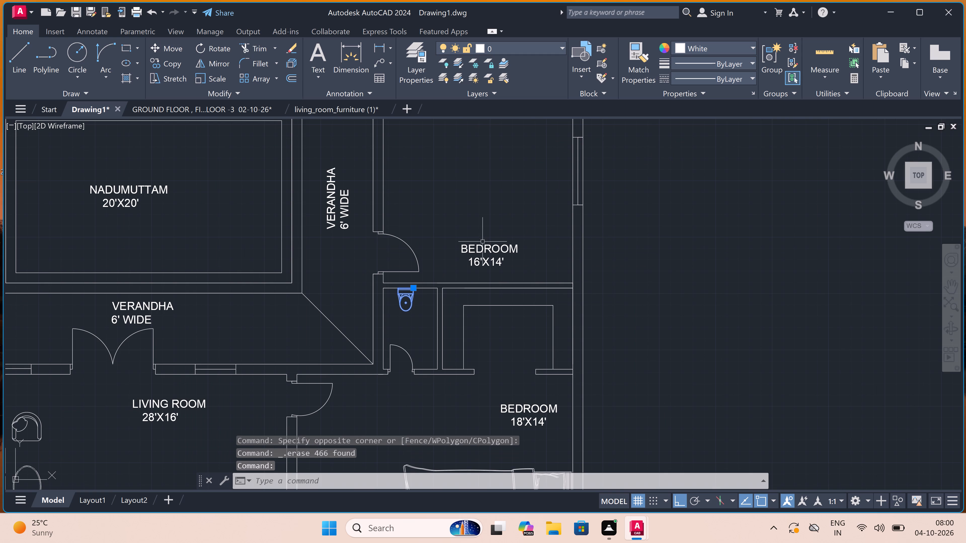
pyautogui.click(480, 248)
# Add the bed and the BEDROOM 18'X14' label of the copied plan's southeast bedroom to the selection.
pyautogui.scroll(-2, 480, 248)
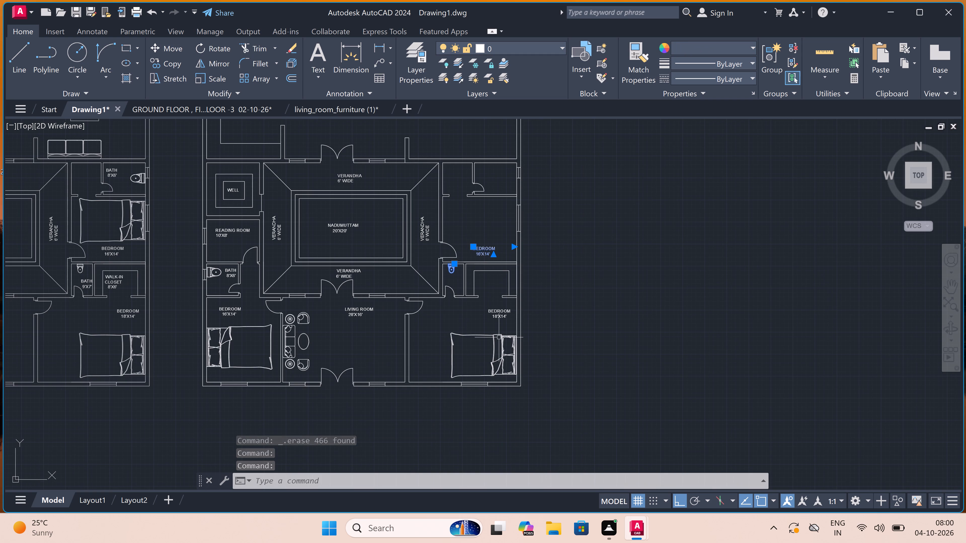
pyautogui.scroll(2, 488, 380)
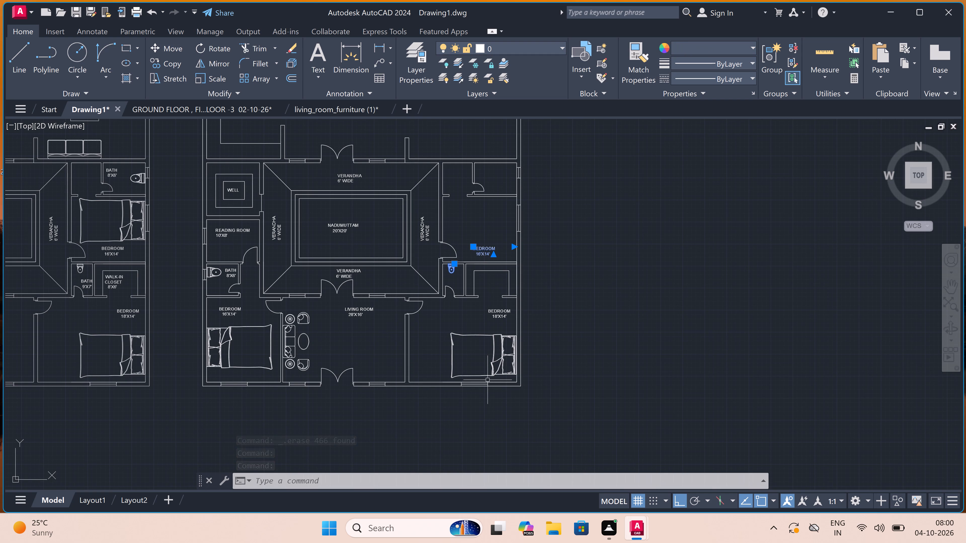
pyautogui.scroll(4, 563, 267)
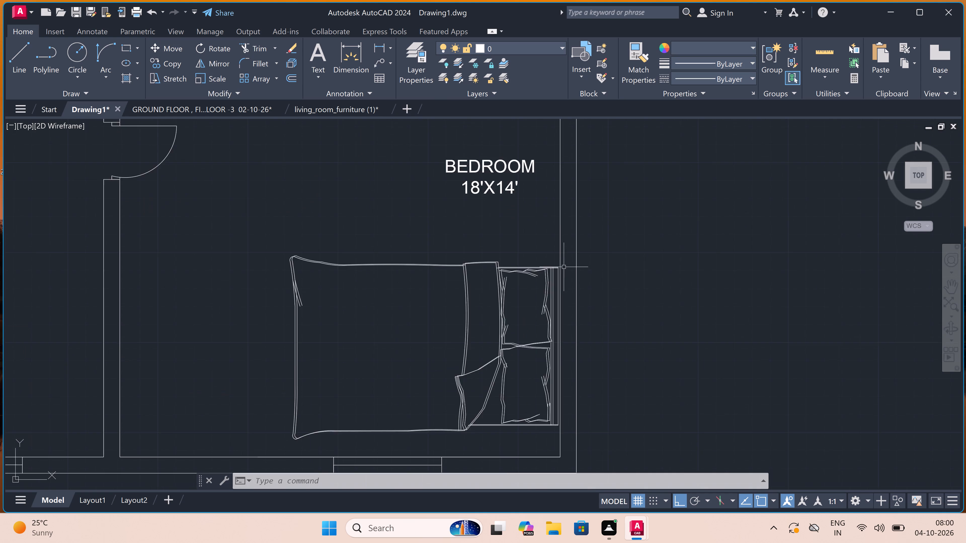
pyautogui.scroll(3, 545, 199)
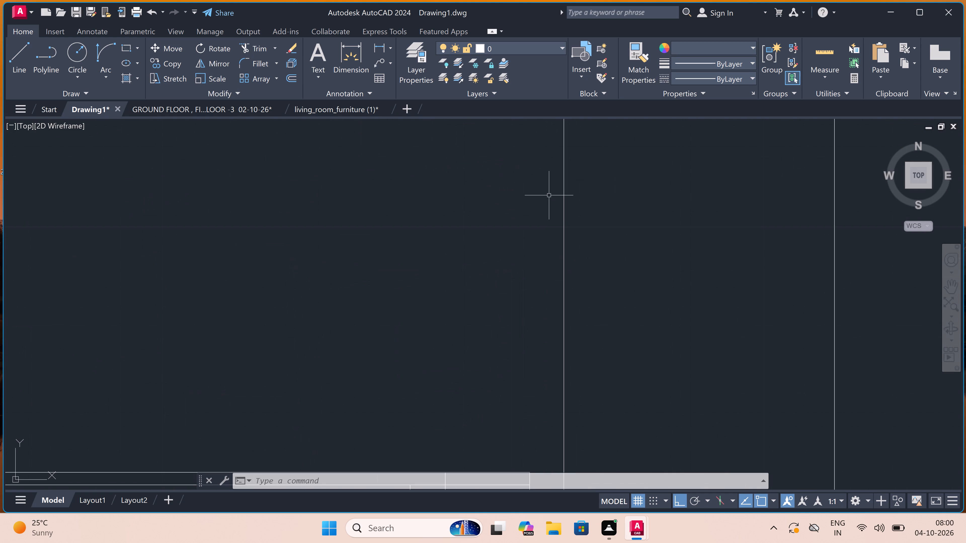
pyautogui.click(553, 177)
pyautogui.scroll(-5, 552, 178)
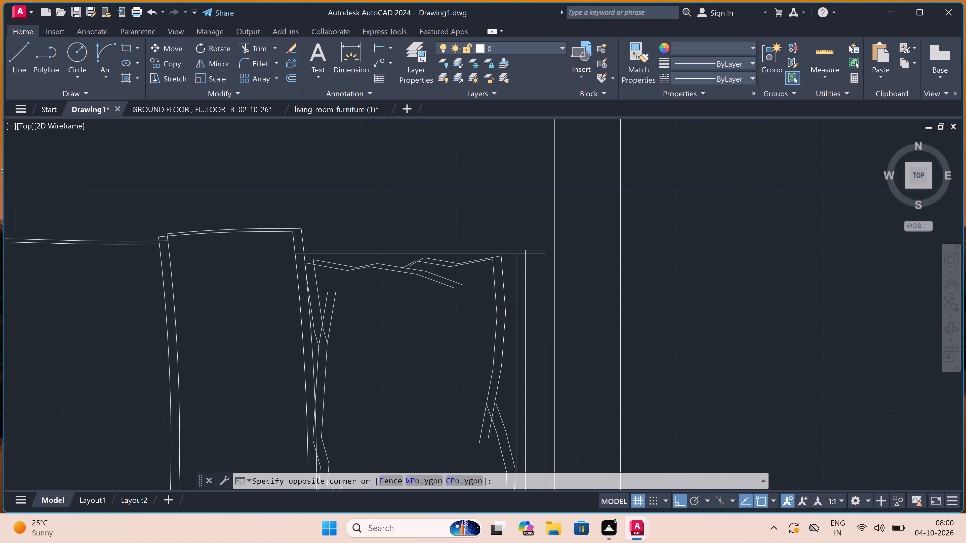
pyautogui.scroll(-1, 551, 178)
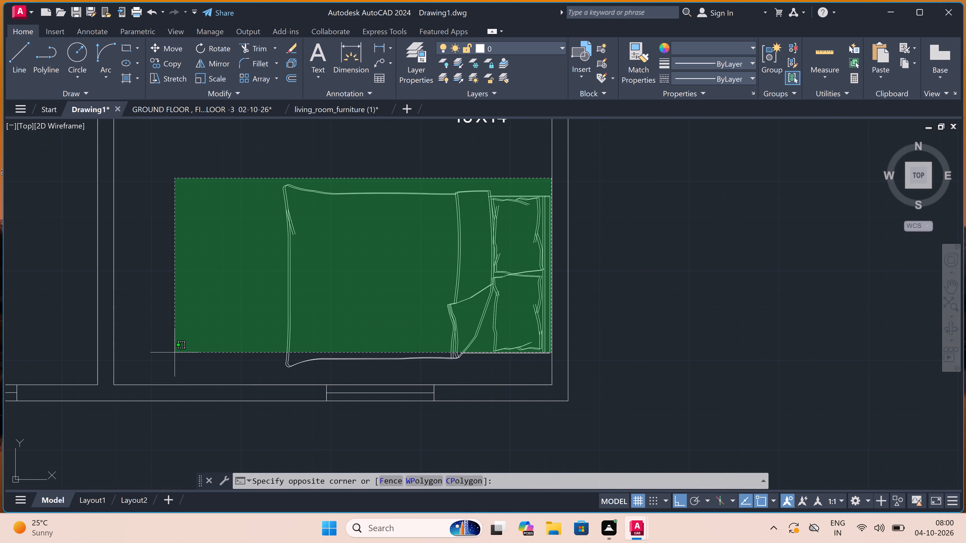
pyautogui.click(163, 372)
pyautogui.scroll(-2, 358, 353)
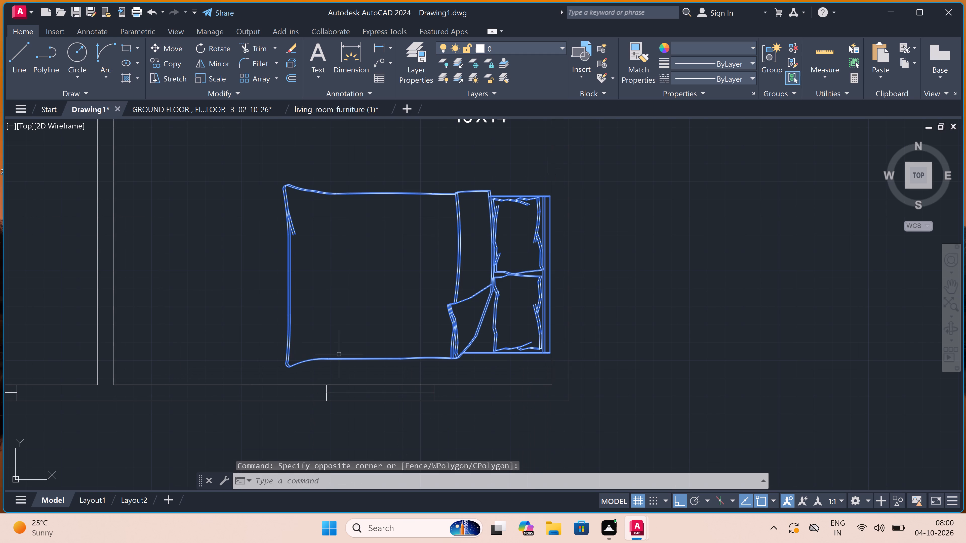
pyautogui.scroll(-1, 358, 353)
pyautogui.scroll(2, 370, 268)
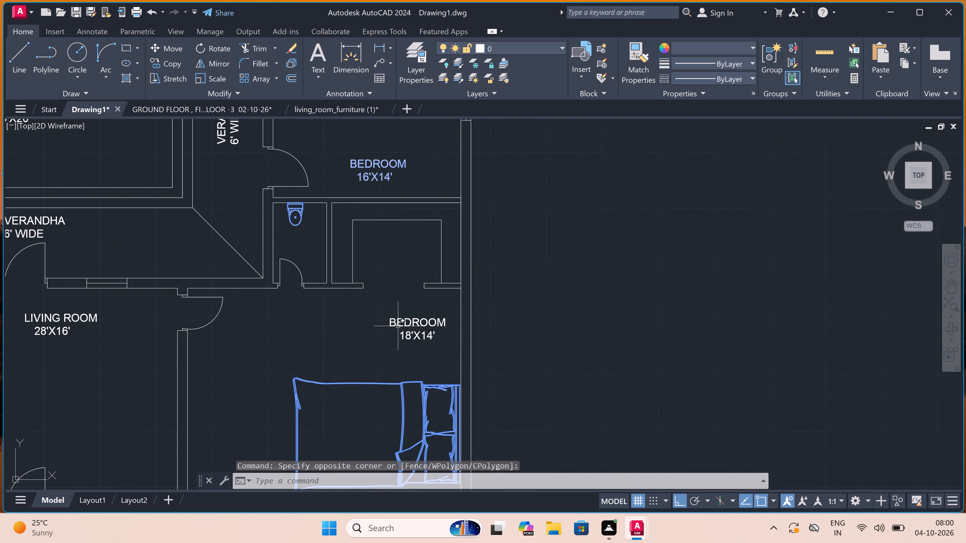
pyautogui.click(398, 323)
# Add the east VERANDHA, NADUMUTTAM 20'X20' and north VERANDHA labels of the copied plan, and erase the whole selection.
pyautogui.scroll(-2, 399, 323)
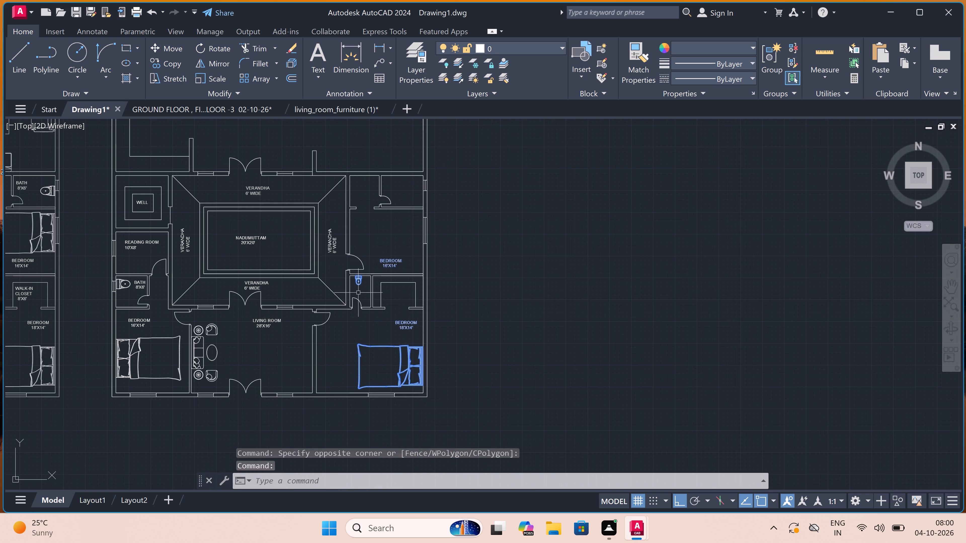
pyautogui.scroll(2, 329, 232)
pyautogui.click(329, 233)
pyautogui.scroll(-3, 330, 233)
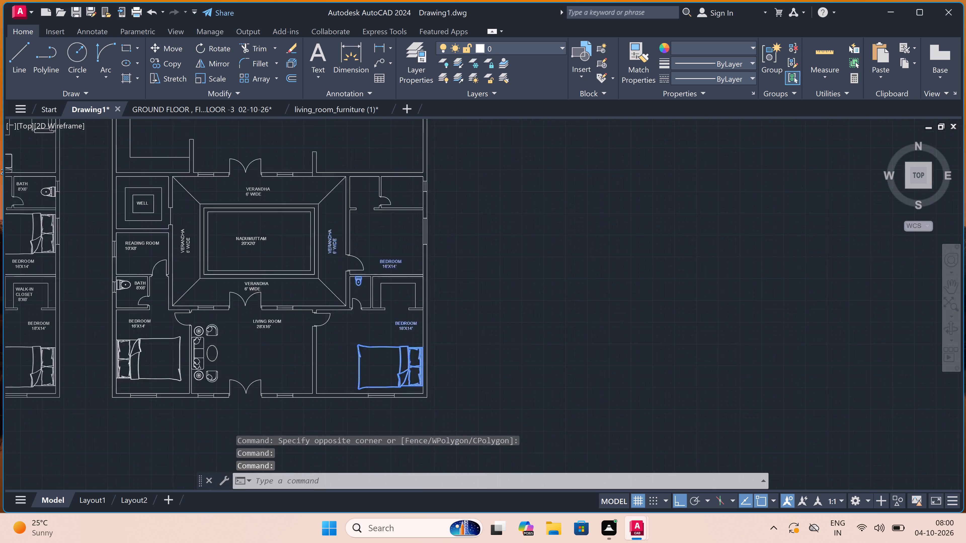
pyautogui.scroll(2, 272, 233)
pyautogui.click(282, 242)
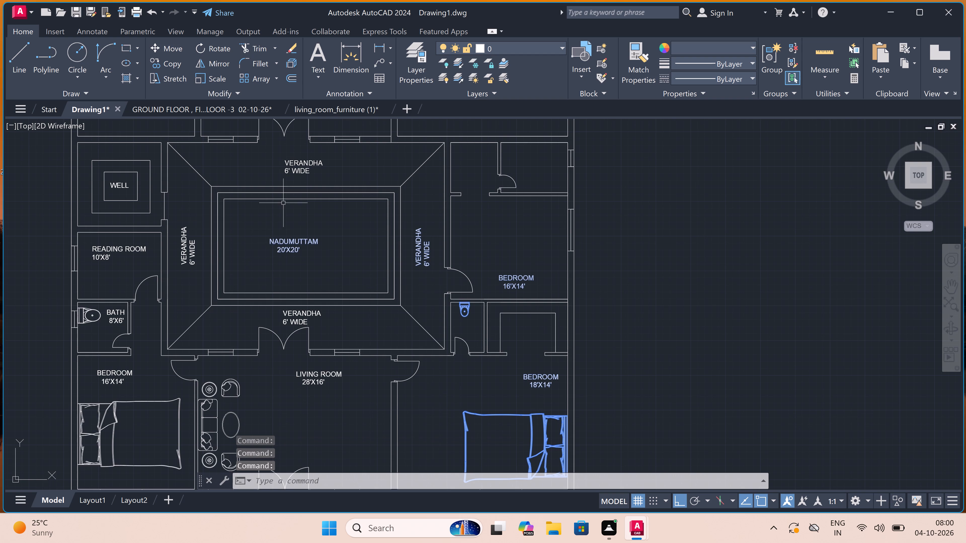
pyautogui.click(291, 166)
pyautogui.press('Delete')
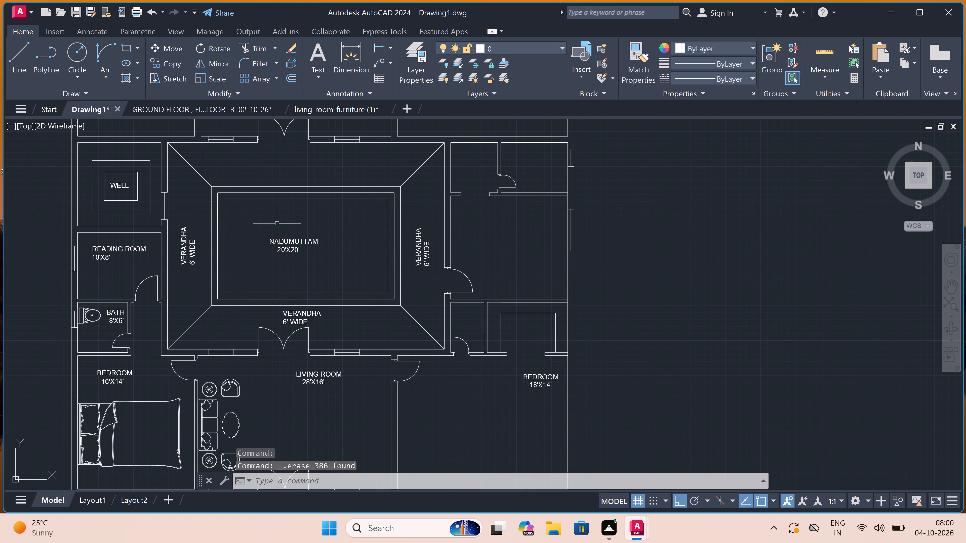
# Erase the copied plan's labels NADUMUTTAM, WELL, READING ROOM, BATH, STORE, KITCHEN, DINING HALL, LIVING ROOM, both southern BEDROOMs, and the east, south and west VERANDHAs.
pyautogui.click(277, 239)
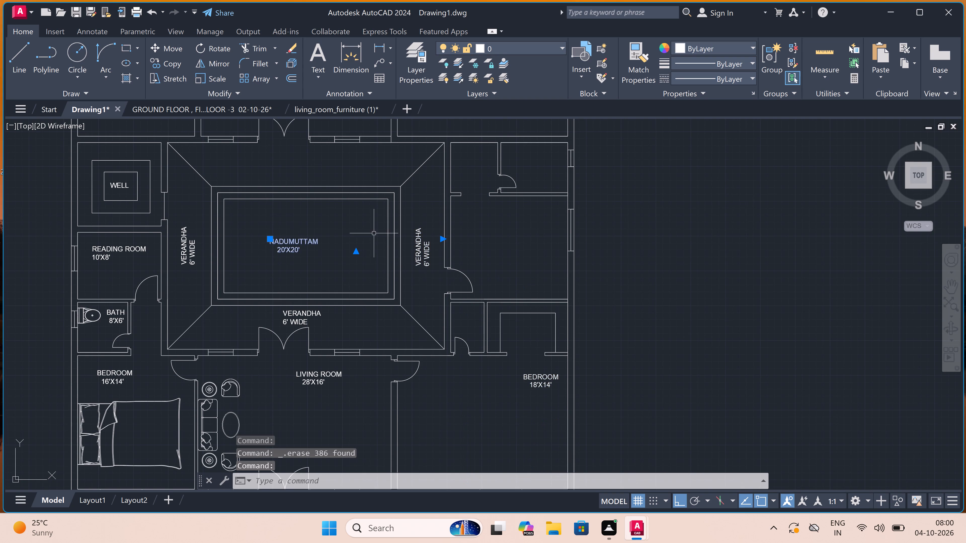
pyautogui.click(421, 254)
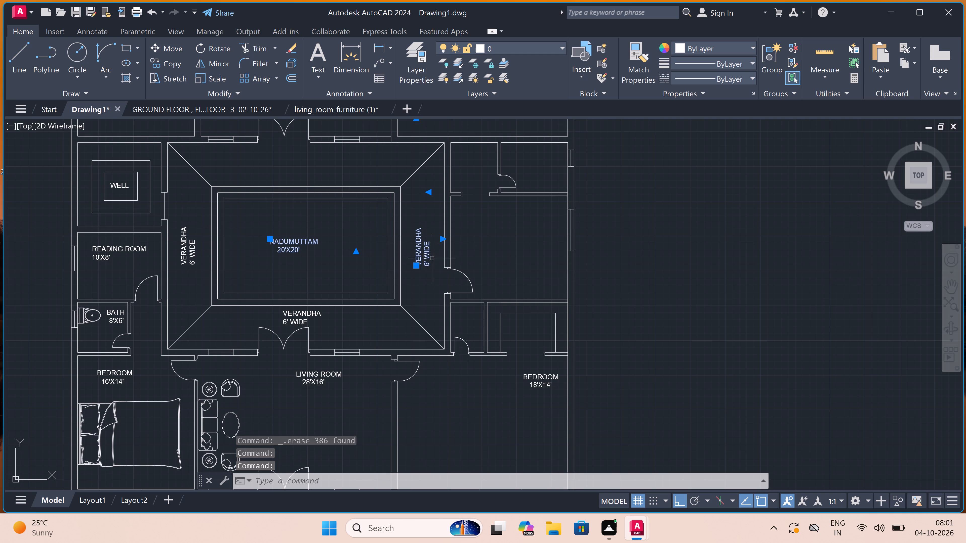
pyautogui.click(540, 378)
pyautogui.click(292, 313)
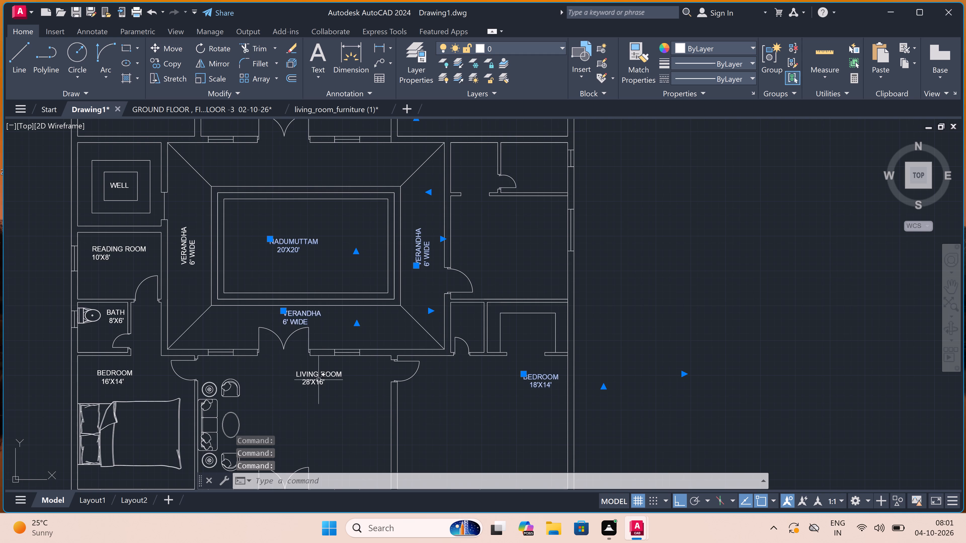
pyautogui.click(317, 372)
pyautogui.scroll(-2, 317, 372)
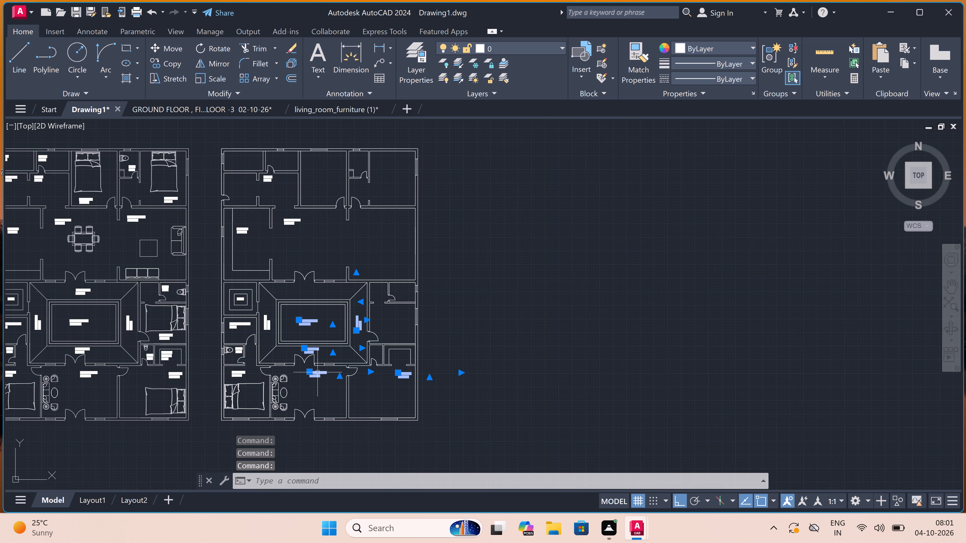
pyautogui.scroll(2, 240, 388)
pyautogui.click(228, 350)
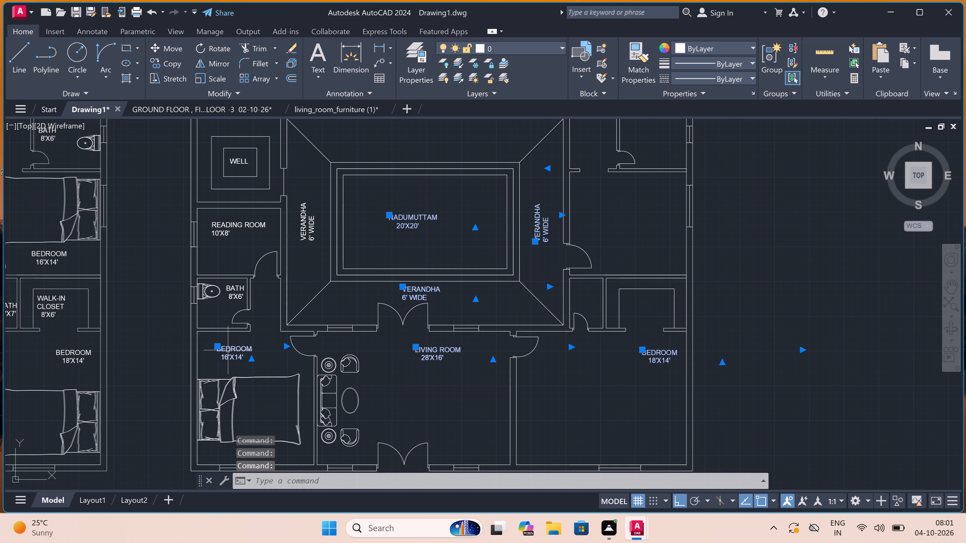
pyautogui.click(232, 287)
pyautogui.click(228, 228)
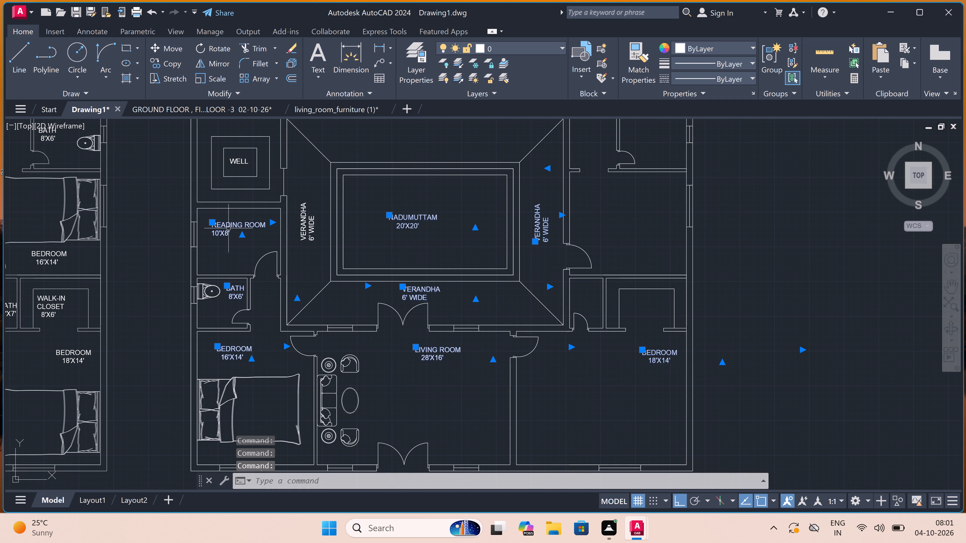
pyautogui.click(304, 220)
pyautogui.scroll(-2, 301, 218)
pyautogui.scroll(1, 263, 191)
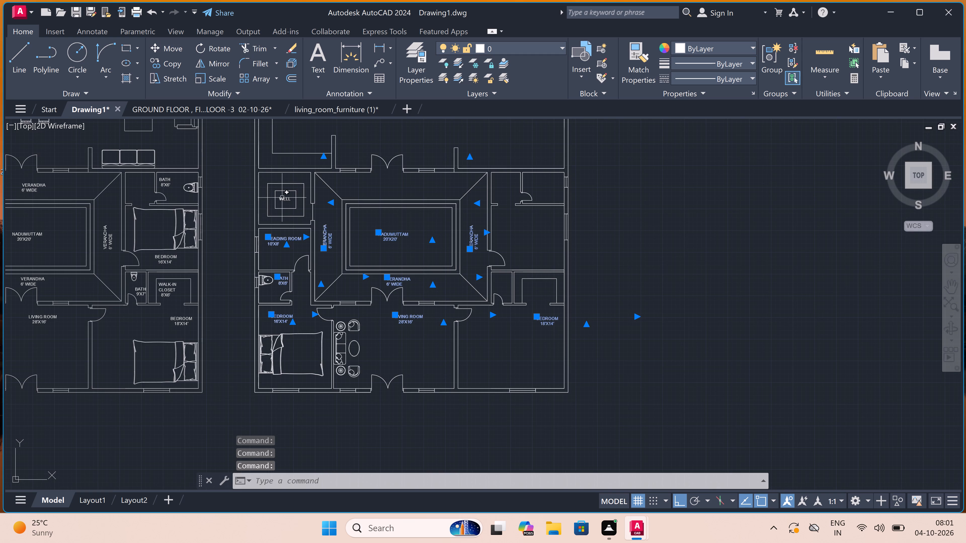
pyautogui.doubleClick(282, 198)
pyautogui.scroll(-3, 302, 257)
pyautogui.scroll(1, 292, 217)
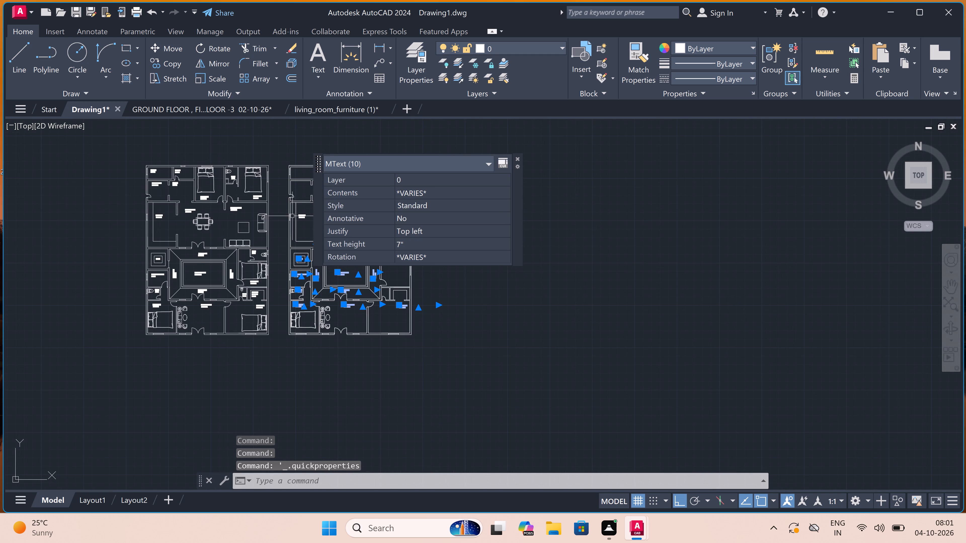
pyautogui.scroll(2, 298, 215)
pyautogui.doubleClick(303, 217)
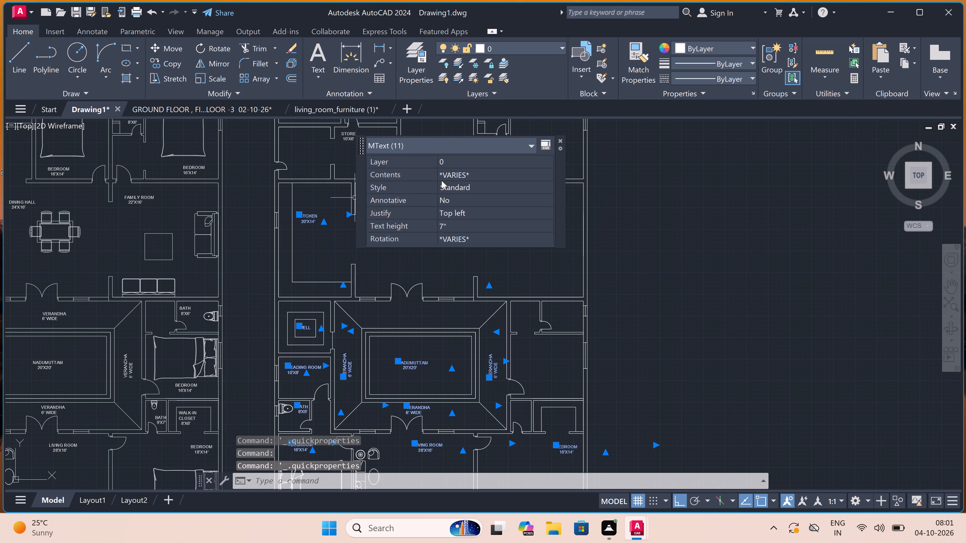
pyautogui.click(560, 141)
pyautogui.scroll(-4, 442, 199)
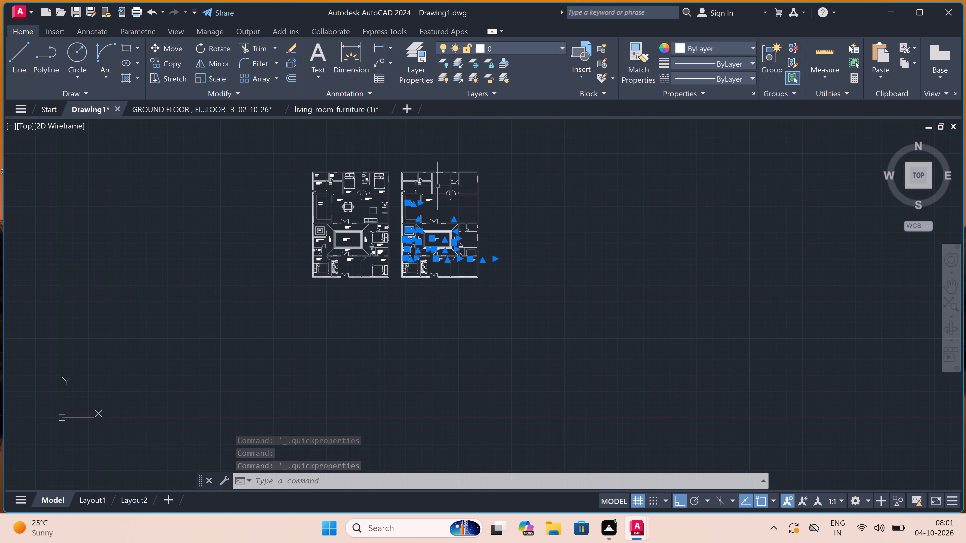
pyautogui.scroll(4, 433, 180)
pyautogui.click(349, 197)
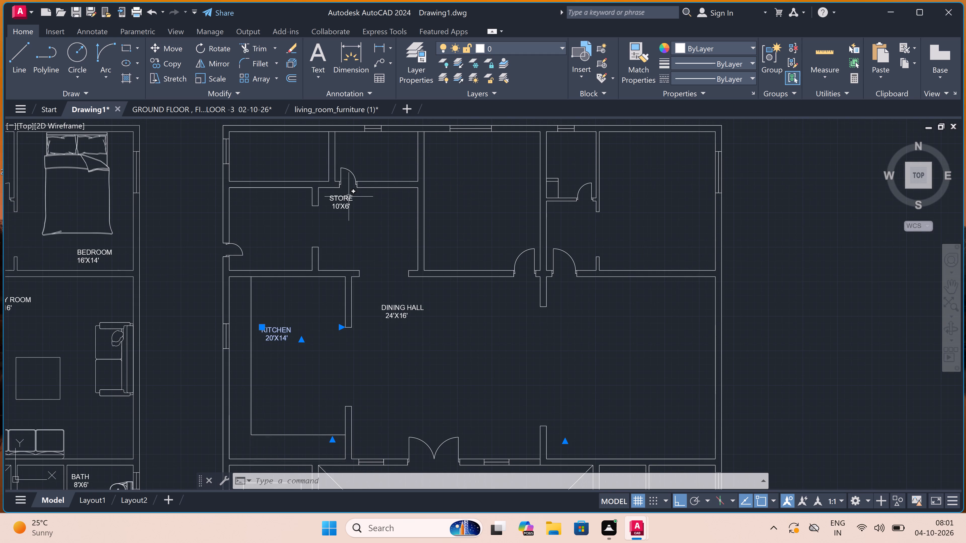
pyautogui.click(396, 308)
pyautogui.press('Delete')
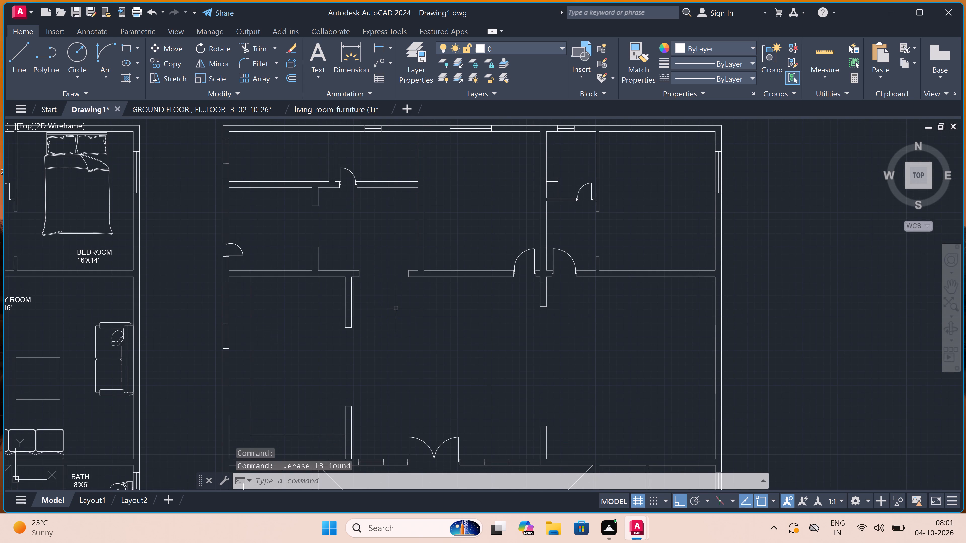
# Erase the copied plan's remaining south and west VERANDHA, LIVING ROOM 28'X16', READING ROOM 10'X8', BATH 8'X6' and BEDROOM 16'X14' labels.
pyautogui.scroll(-5, 397, 300)
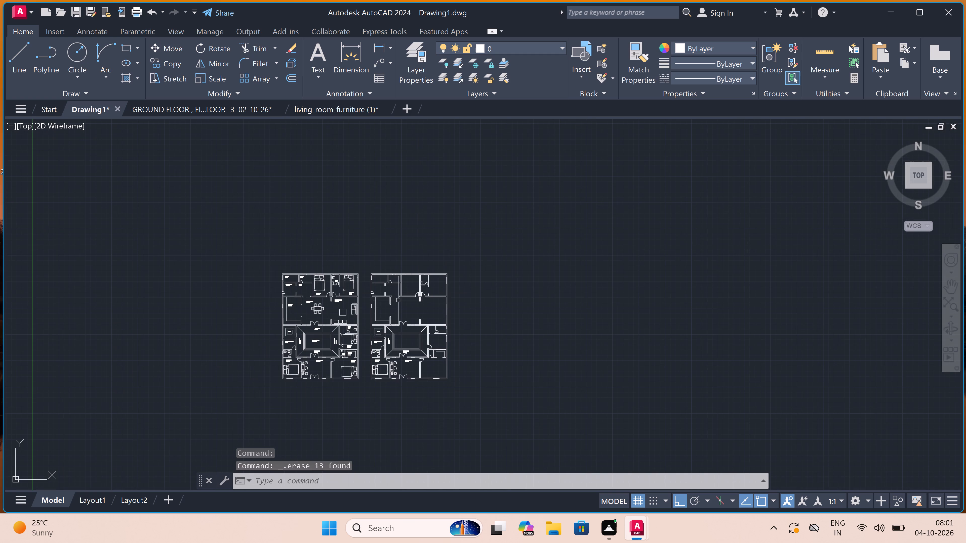
pyautogui.scroll(2, 392, 377)
pyautogui.scroll(2, 386, 348)
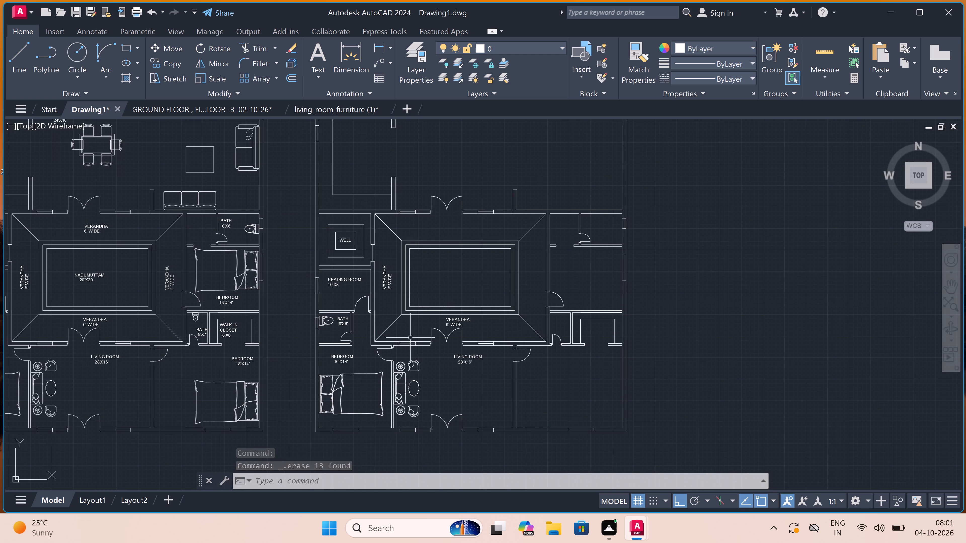
pyautogui.click(462, 317)
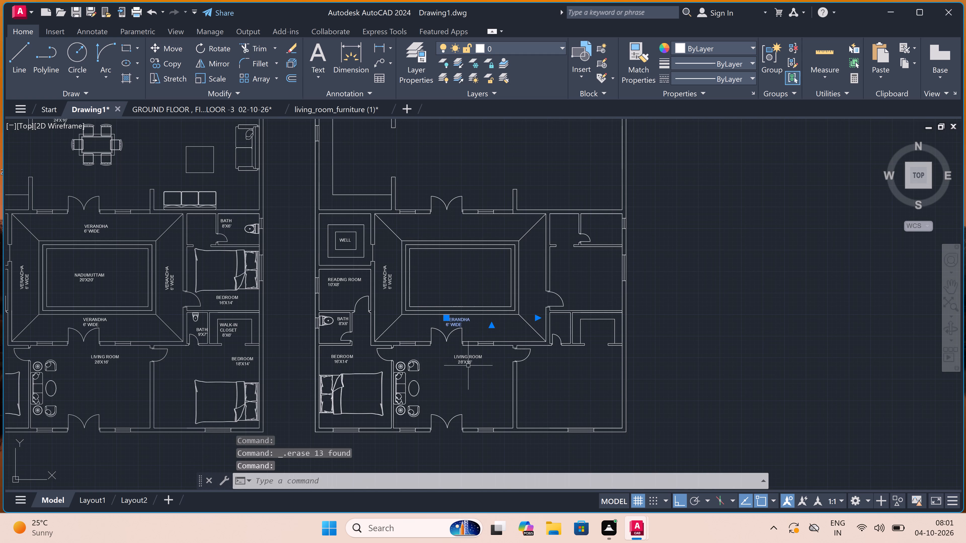
pyautogui.click(471, 359)
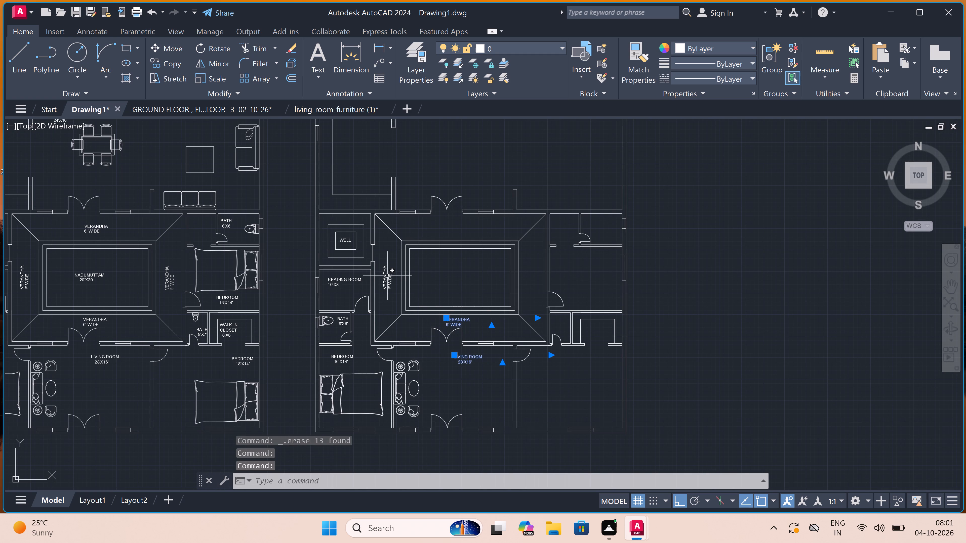
pyautogui.click(388, 273)
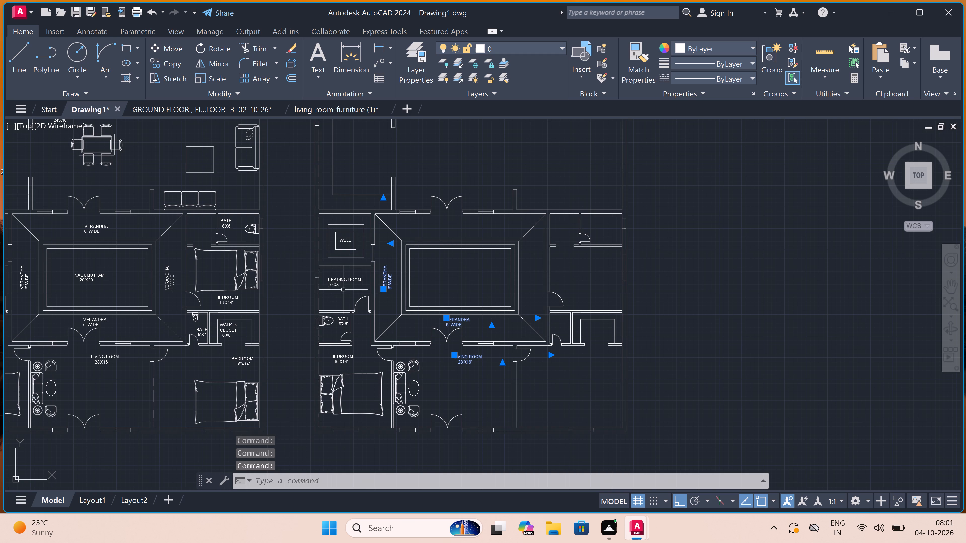
pyautogui.click(337, 278)
pyautogui.scroll(2, 336, 327)
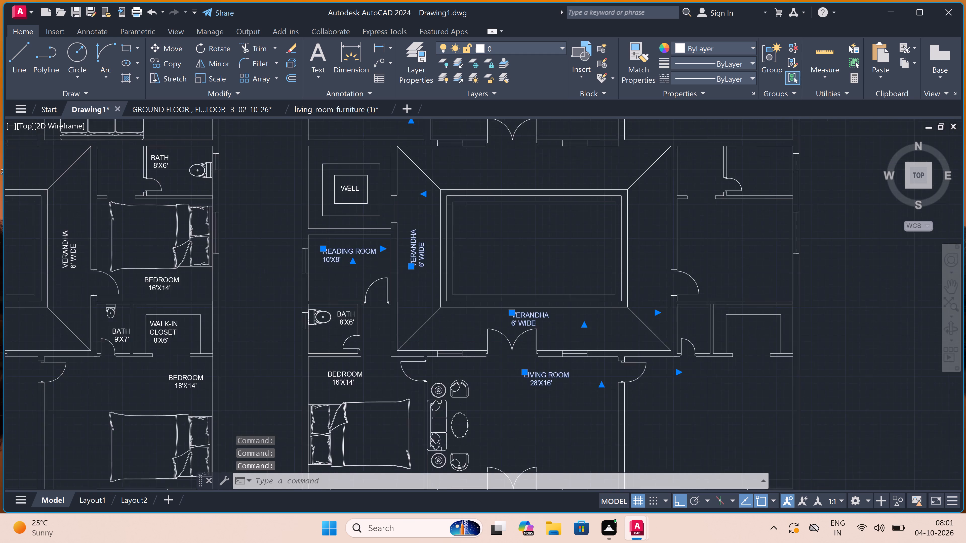
pyautogui.click(343, 308)
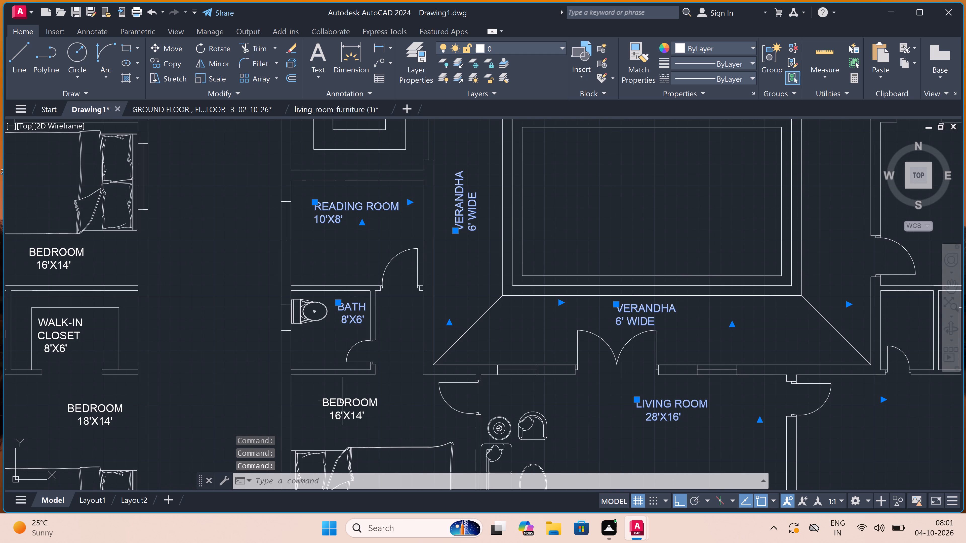
pyautogui.doubleClick(341, 407)
pyautogui.press('Delete')
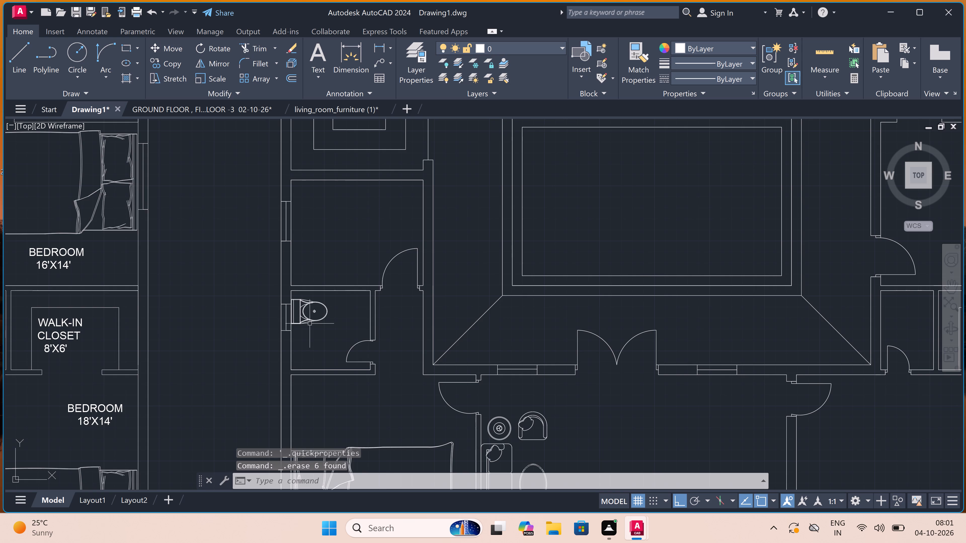
# Erase both overlapping toilets in the copied plan's bath below the reading room.
pyautogui.scroll(2, 299, 307)
pyautogui.click(305, 293)
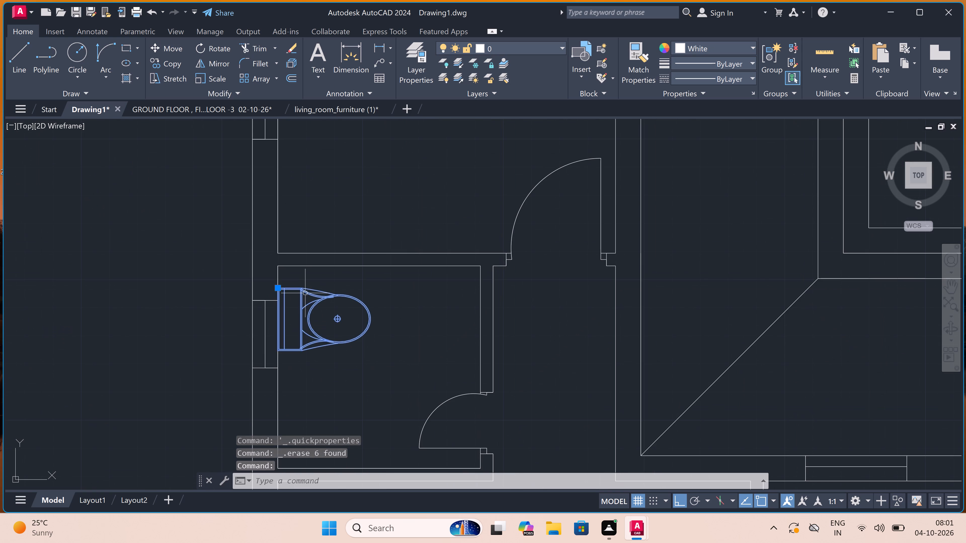
pyautogui.press('Delete')
pyautogui.click(306, 293)
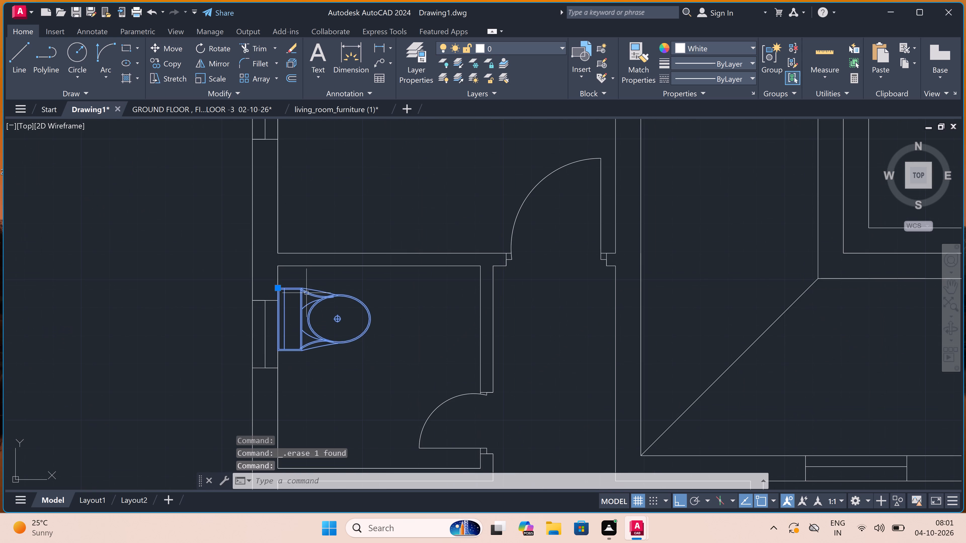
pyautogui.press('Delete')
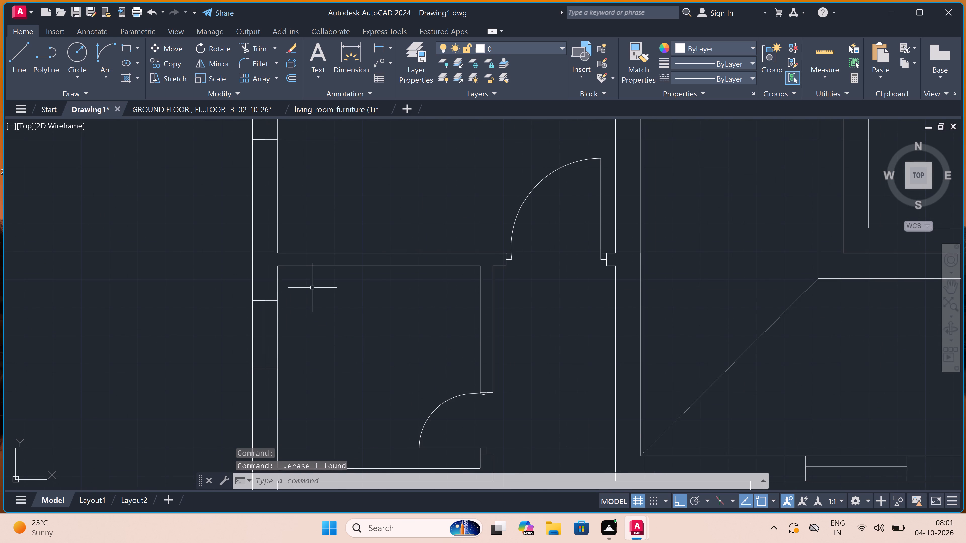
# Erase the remaining WELL label inside the well squares of the copied plan.
pyautogui.scroll(-6, 384, 256)
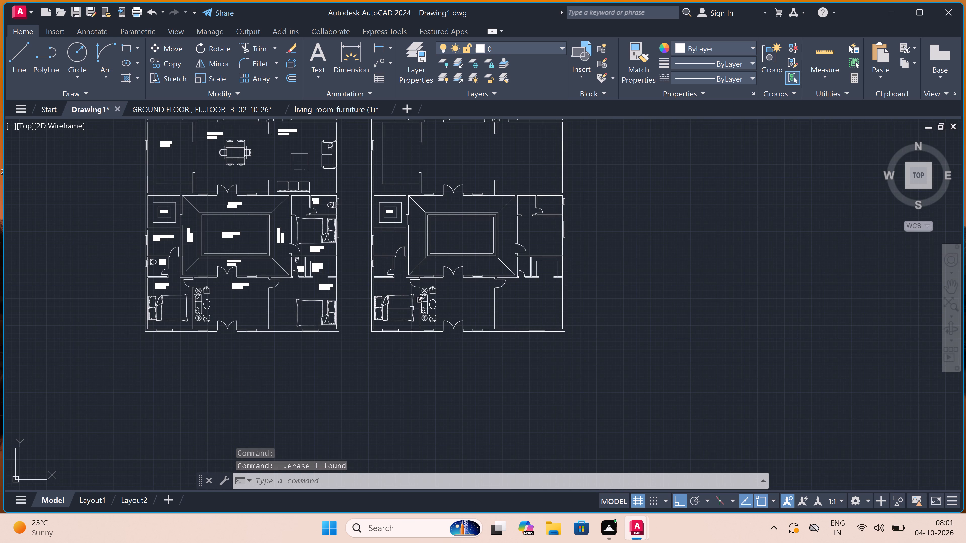
pyautogui.scroll(4, 396, 206)
pyautogui.scroll(1, 355, 222)
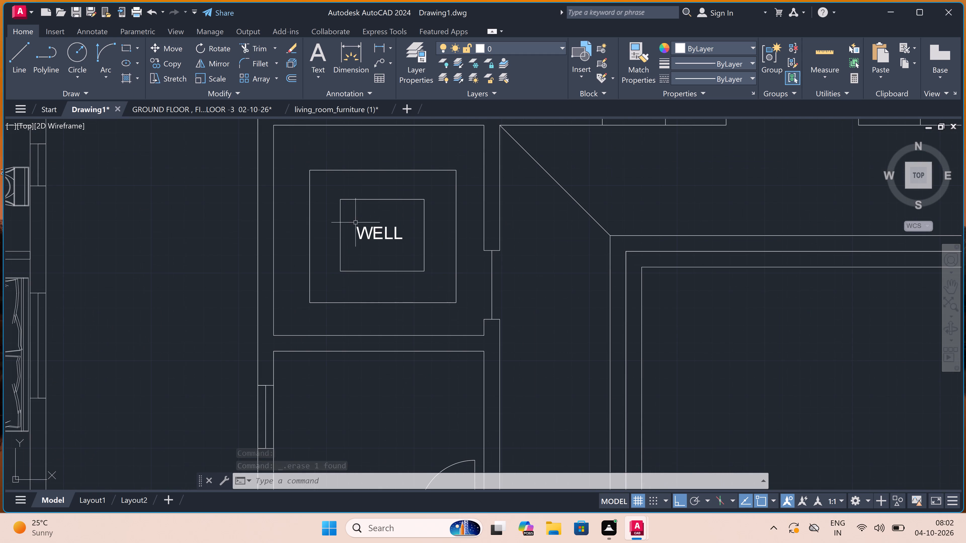
pyautogui.click(368, 228)
pyautogui.press('Delete')
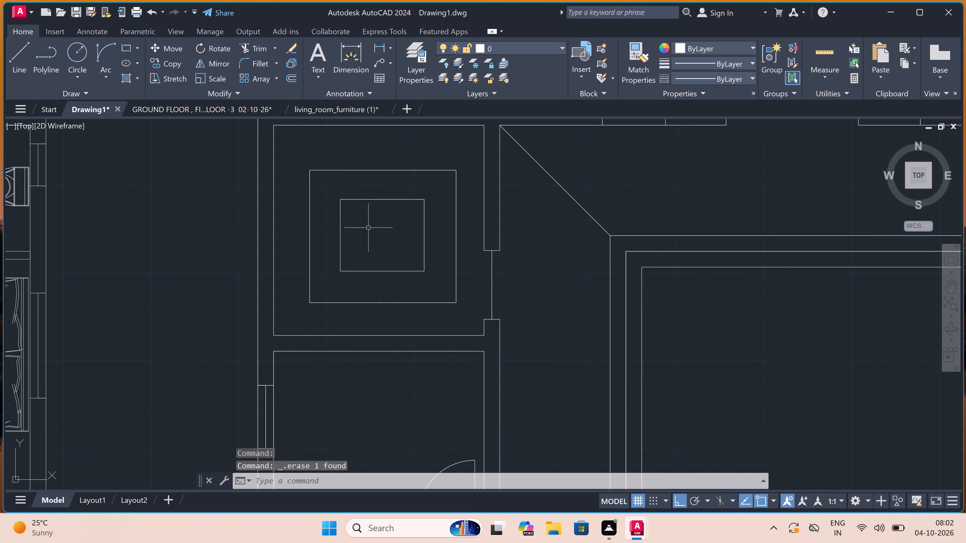
# Erase the bed with its pillows from the copied plan's southwest bedroom.
pyautogui.scroll(-5, 415, 219)
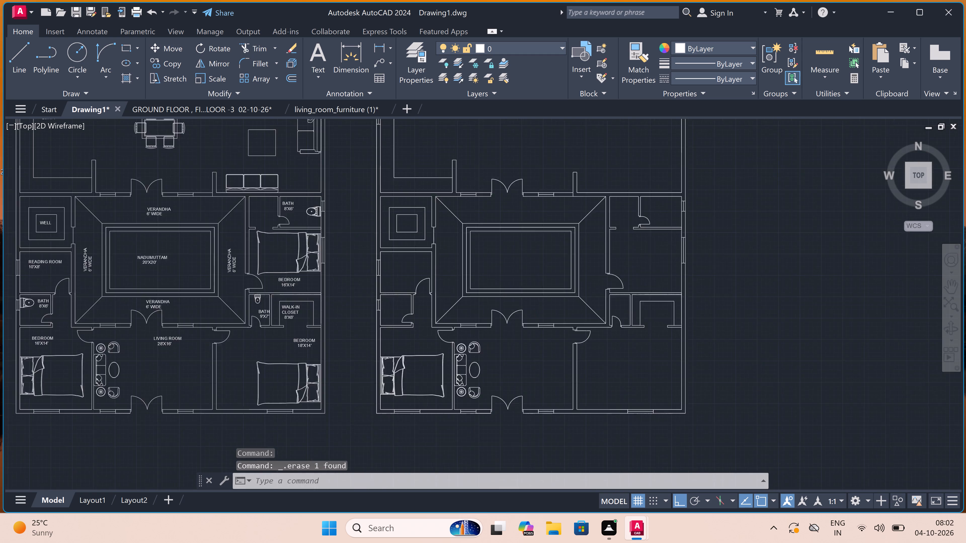
pyautogui.scroll(2, 414, 308)
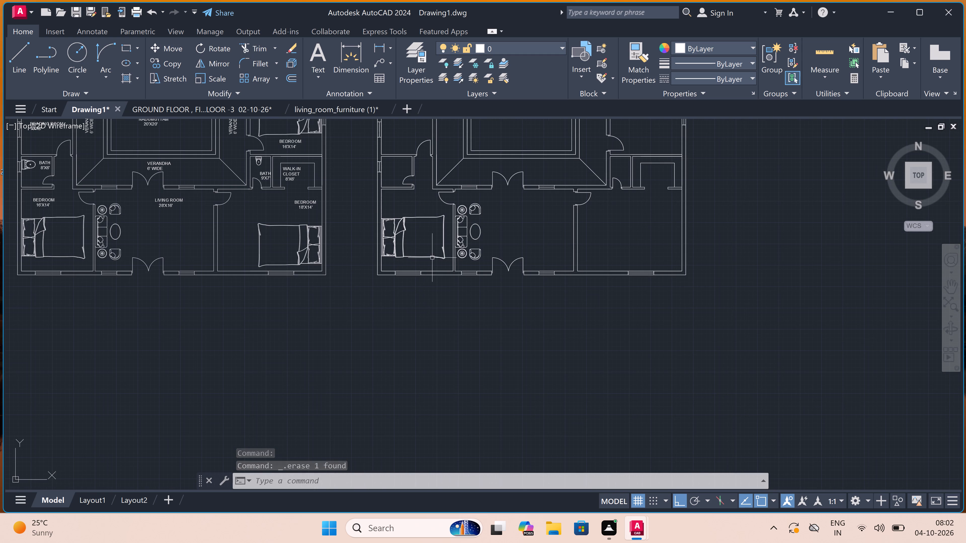
pyautogui.scroll(2, 427, 235)
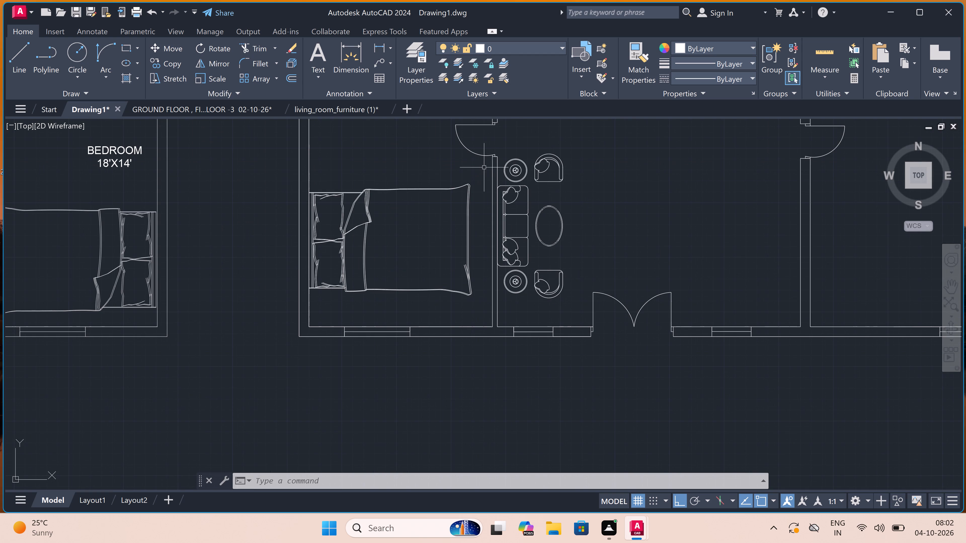
pyautogui.click(474, 165)
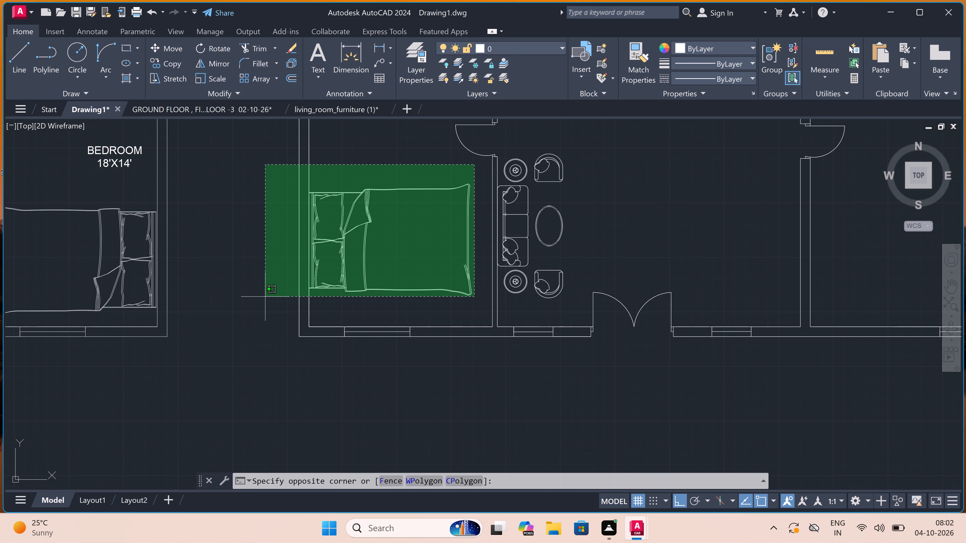
pyautogui.scroll(2, 311, 308)
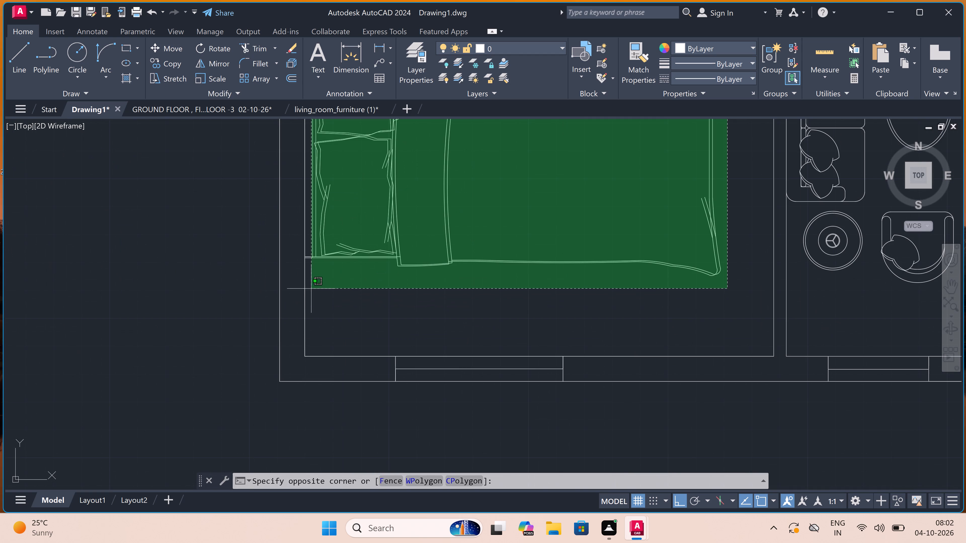
pyautogui.click(307, 286)
pyautogui.press('Delete')
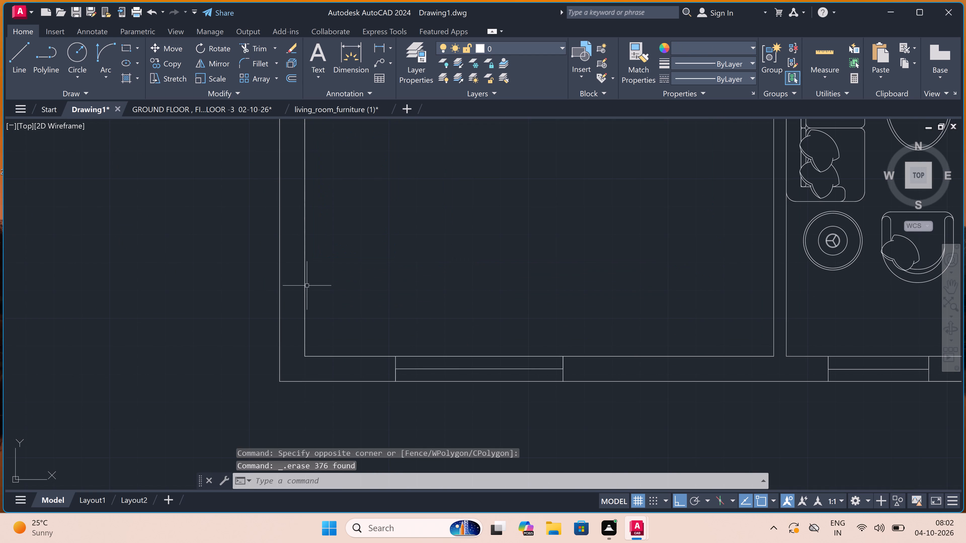
# Erase the sofa, armchairs, round side tables and oval coffee table from the copied plan's south living room.
pyautogui.scroll(-4, 307, 285)
pyautogui.scroll(1, 445, 216)
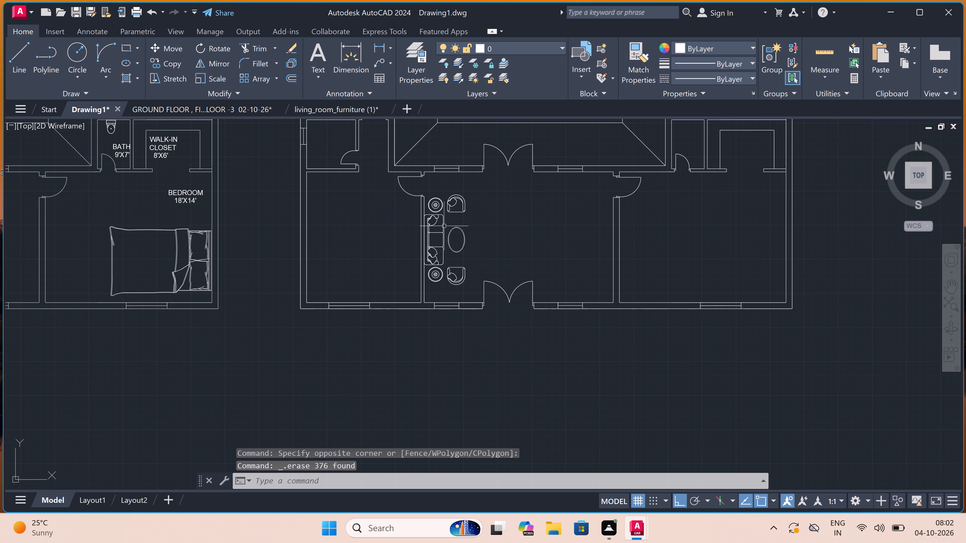
pyautogui.scroll(1, 444, 192)
pyautogui.click(543, 145)
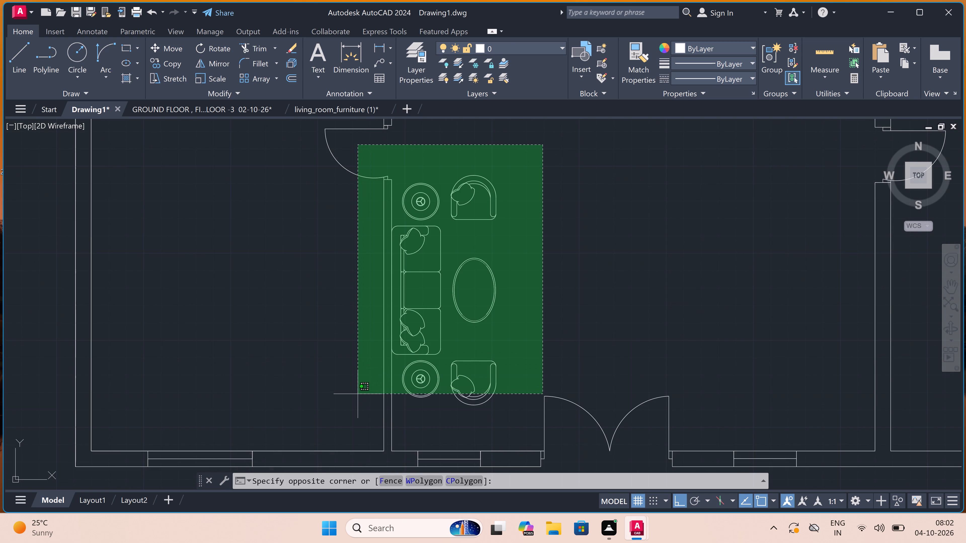
pyautogui.click(399, 414)
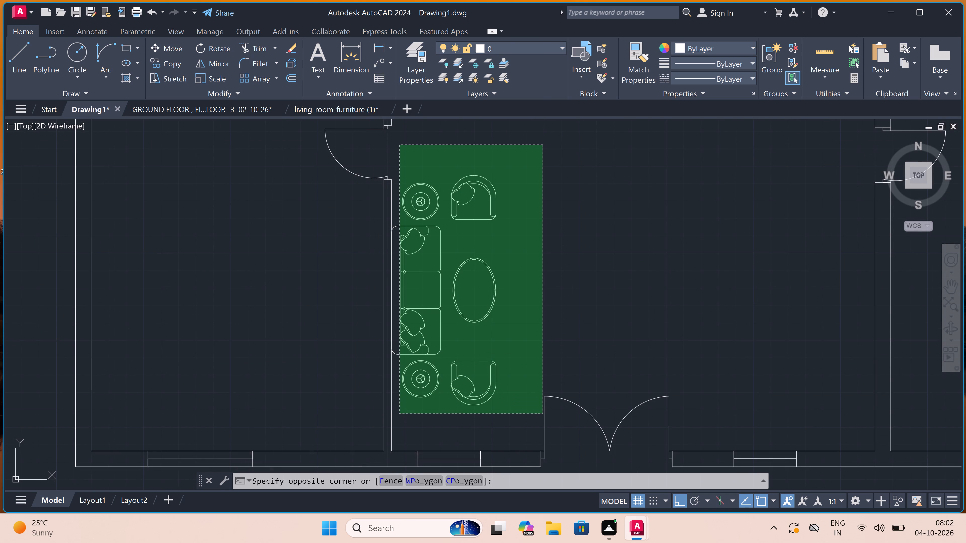
pyautogui.press('Delete')
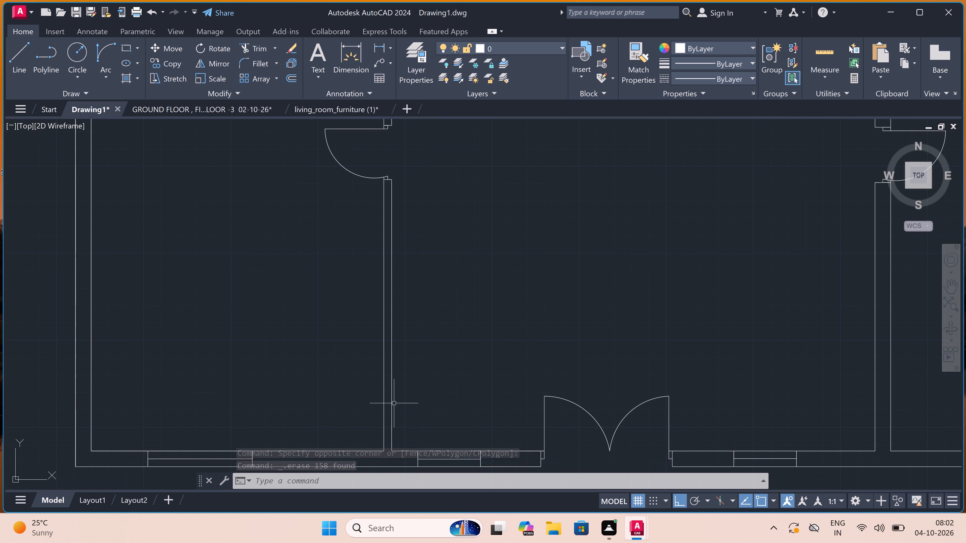
# Draw a horizontal section line about 75' long across the copied plan above the courtyard, with a short upward end beyond the east wall.
pyautogui.scroll(-6, 388, 306)
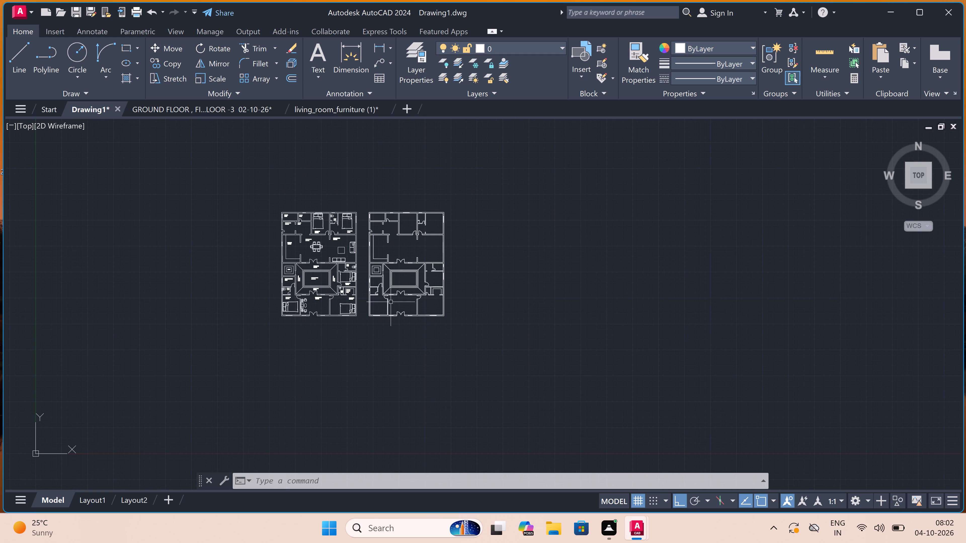
pyautogui.scroll(2, 404, 227)
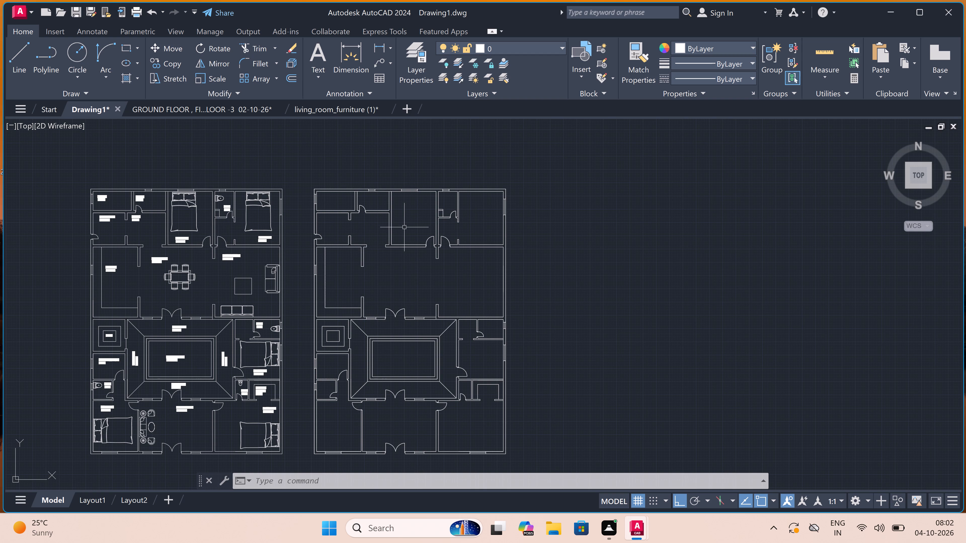
pyautogui.write('L')
pyautogui.press('space')
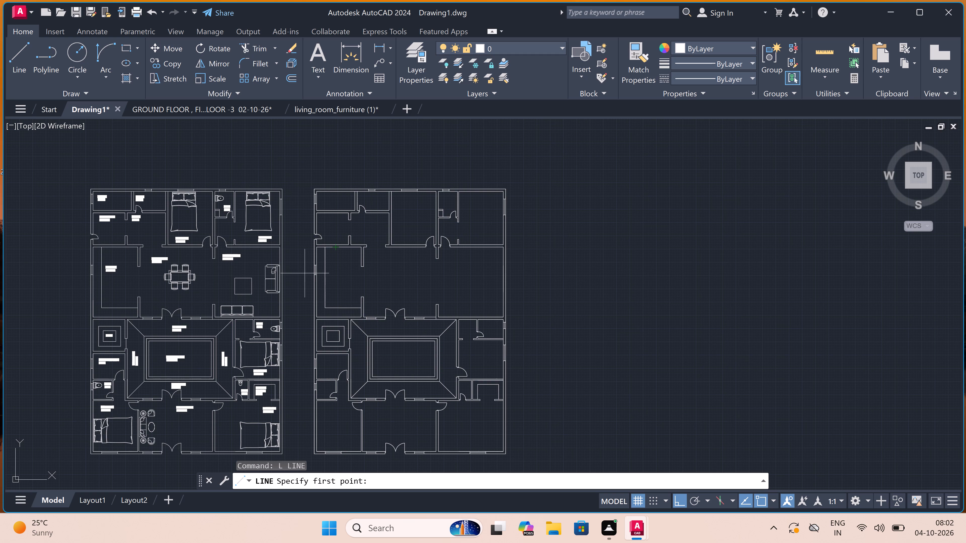
pyautogui.click(299, 307)
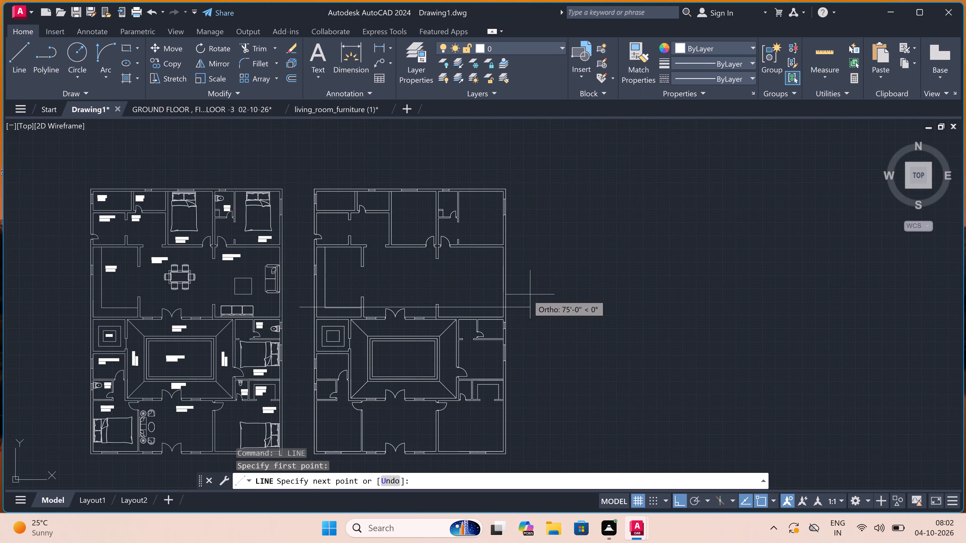
pyautogui.click(525, 302)
pyautogui.click(528, 278)
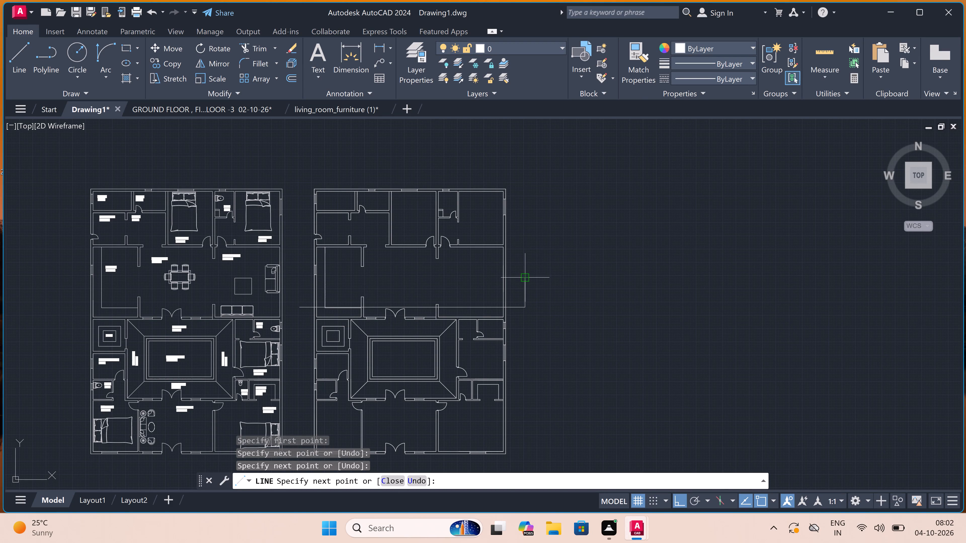
pyautogui.press('Escape')
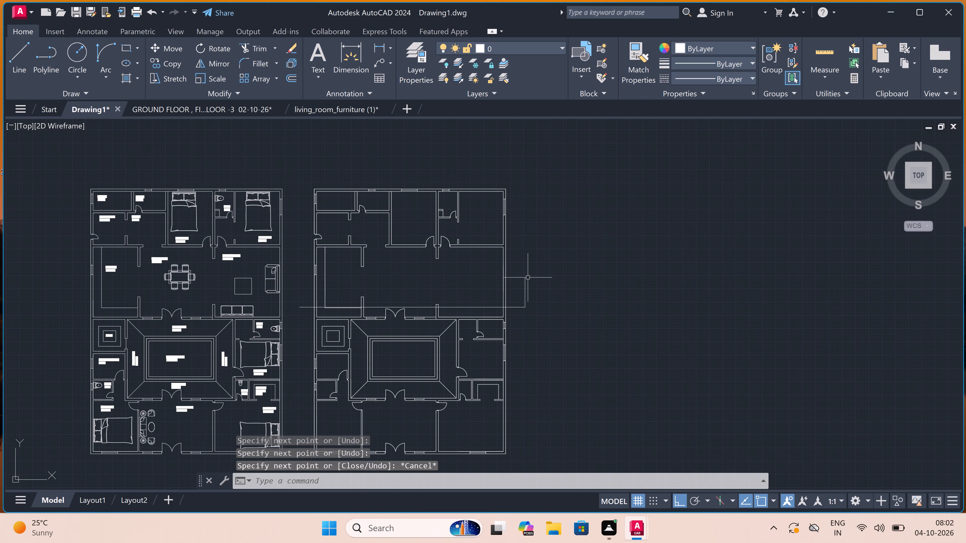
# Add the multiline text label A above the upturned east end of the section line.
pyautogui.write('MT')
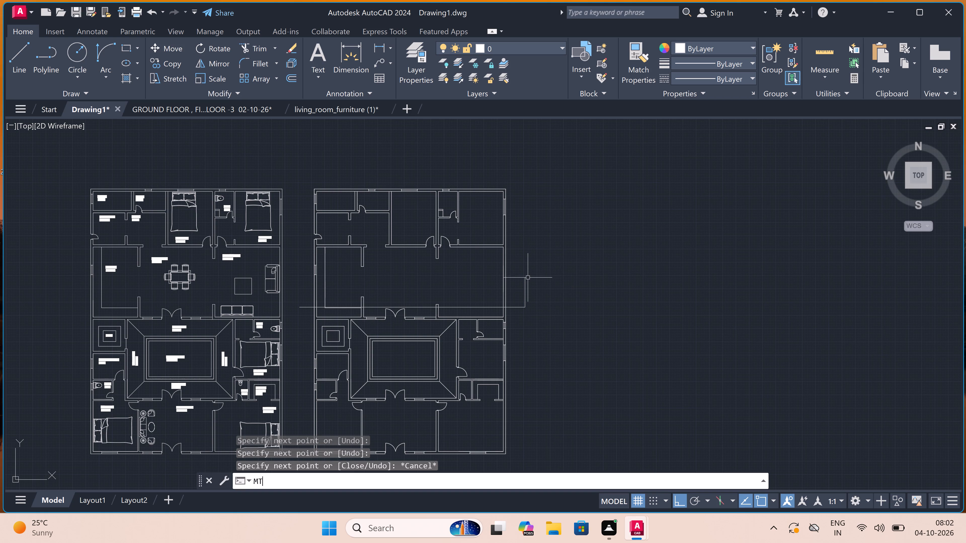
pyautogui.press('space')
pyautogui.scroll(3, 527, 274)
pyautogui.click(501, 254)
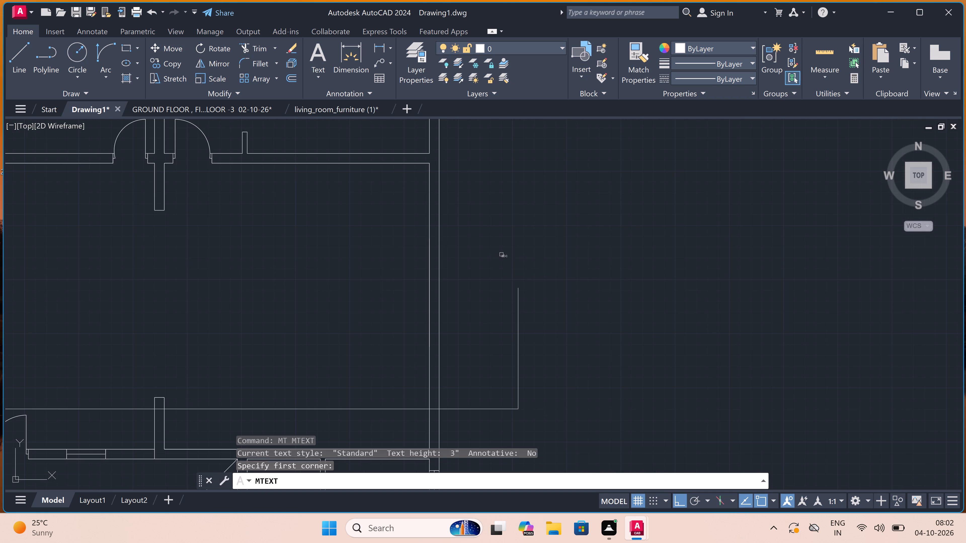
pyautogui.click(566, 276)
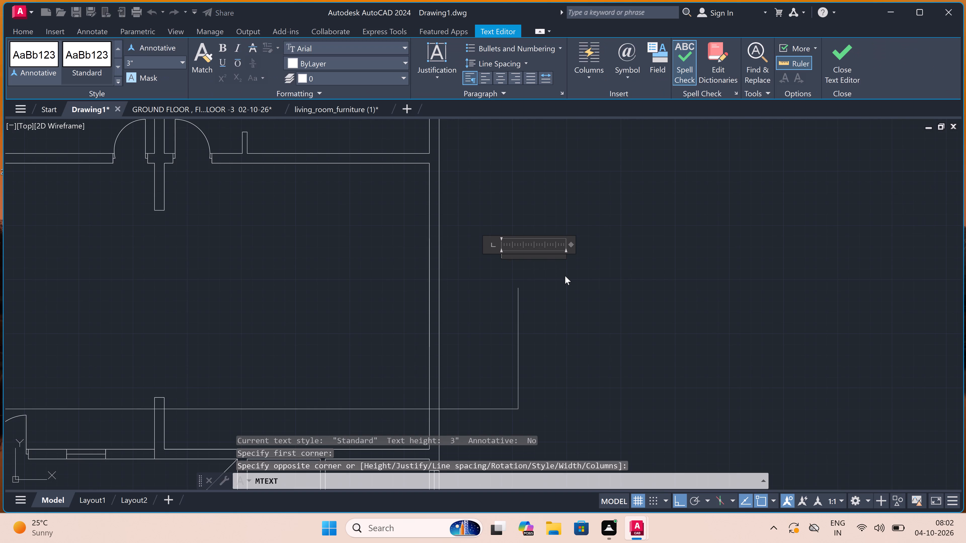
pyautogui.press('a')
pyautogui.scroll(2, 513, 267)
pyautogui.click(513, 267)
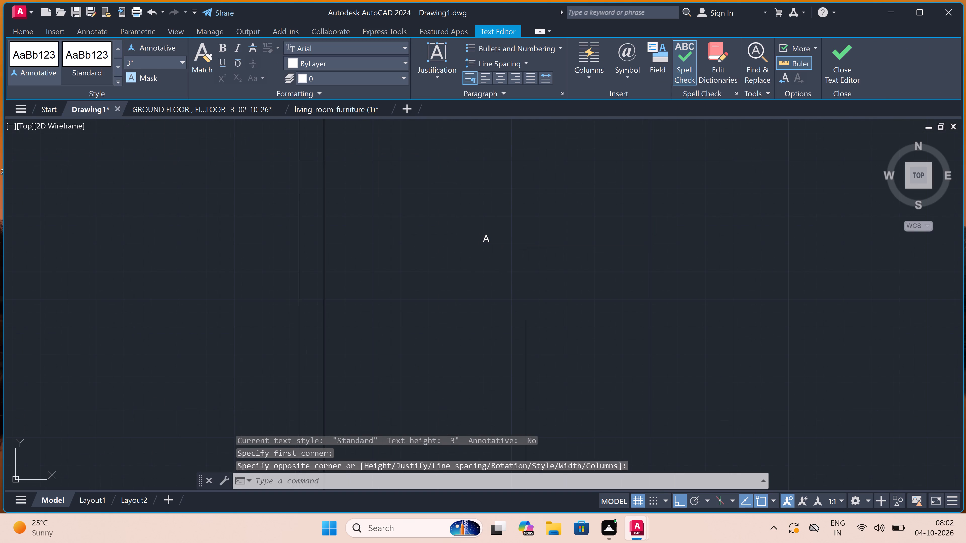
# Set the text height of the section label A to 1'.
pyautogui.click(497, 220)
pyautogui.click(435, 258)
pyautogui.rightClick(422, 233)
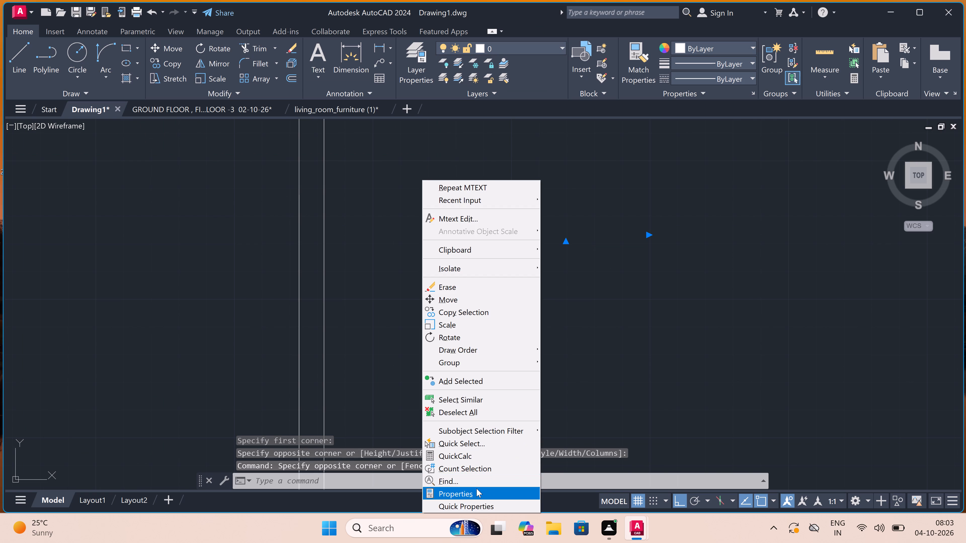
pyautogui.doubleClick(477, 489)
pyautogui.rightClick(402, 289)
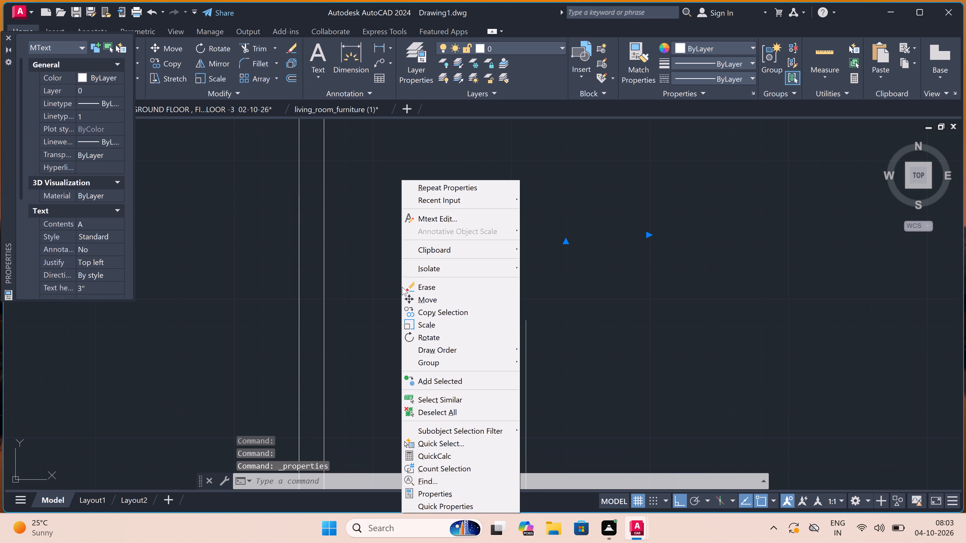
pyautogui.click(89, 285)
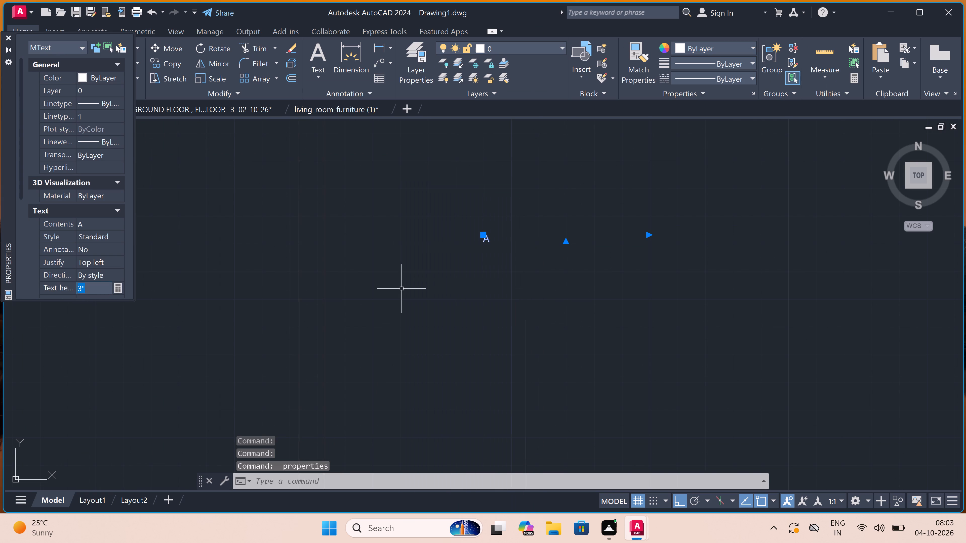
pyautogui.press('BackSpace')
pyautogui.press('BackSpace')
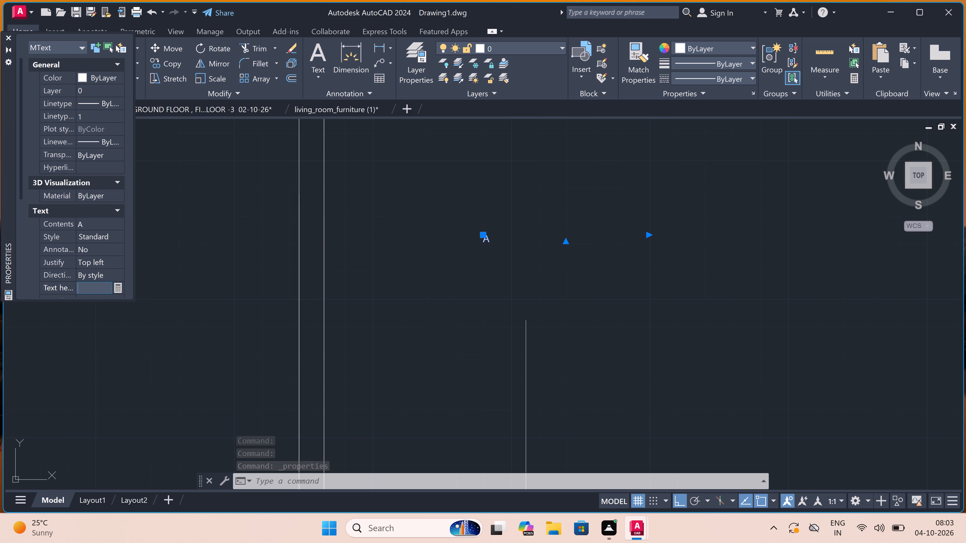
pyautogui.write("1'")
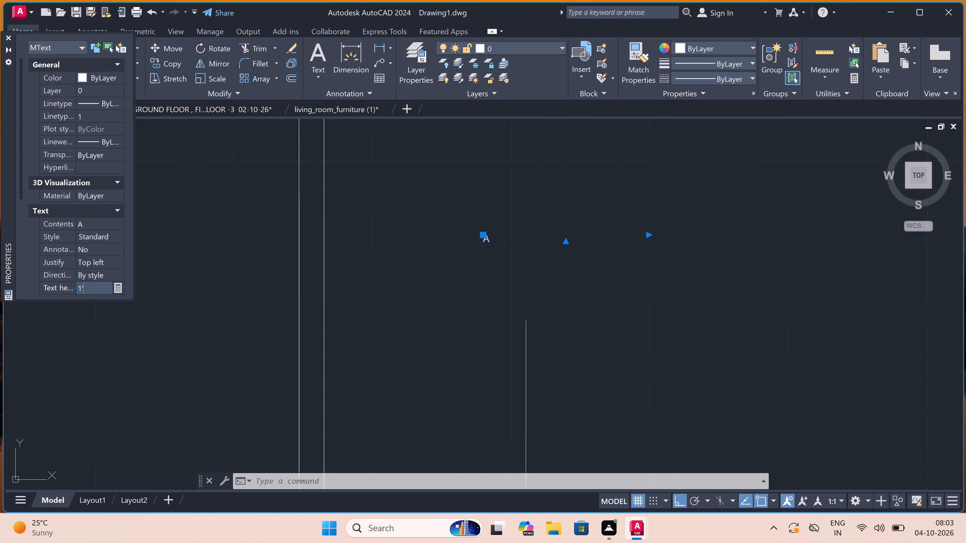
pyautogui.click(349, 276)
# Turn Ortho off and move the label A down and across to sit just above the section line's upturned end.
pyautogui.click(482, 236)
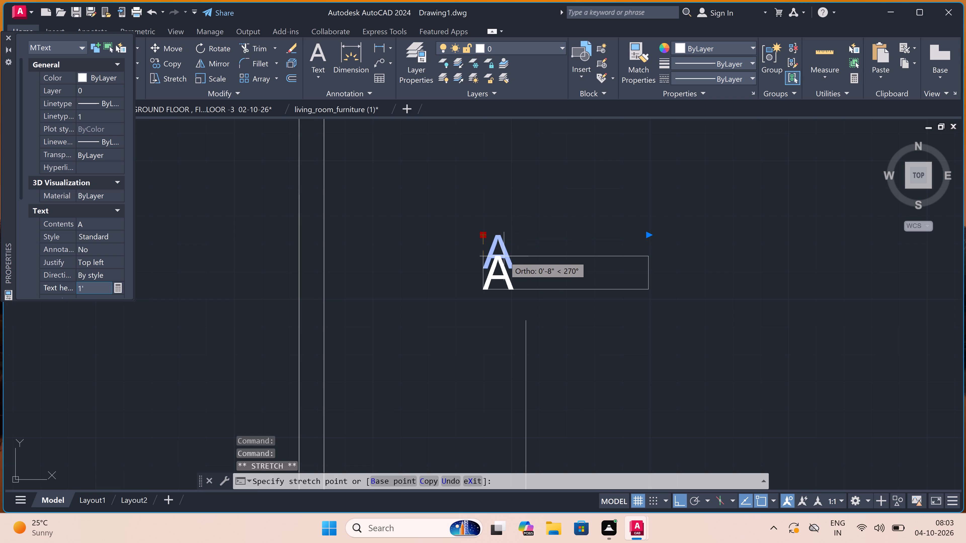
pyautogui.press('F8')
pyautogui.doubleClick(512, 262)
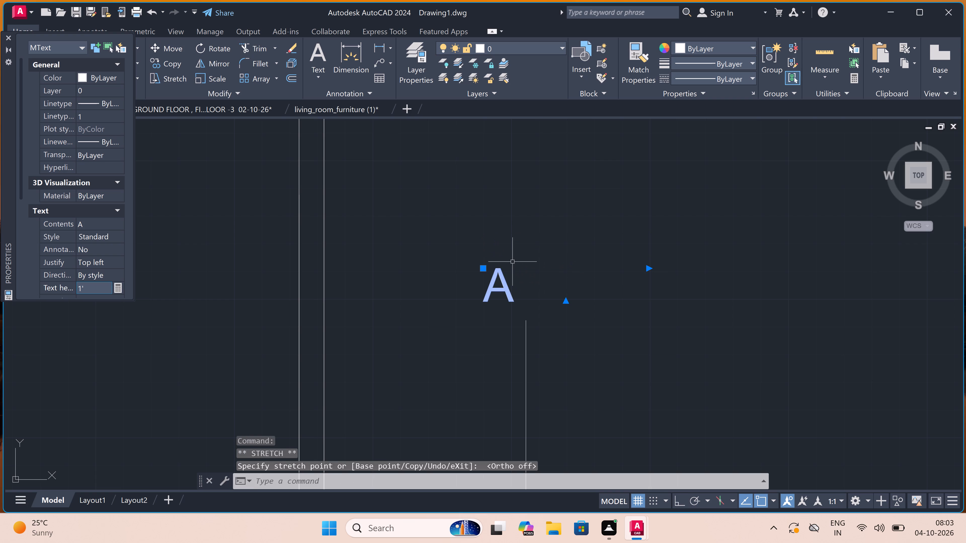
pyautogui.scroll(2, 495, 266)
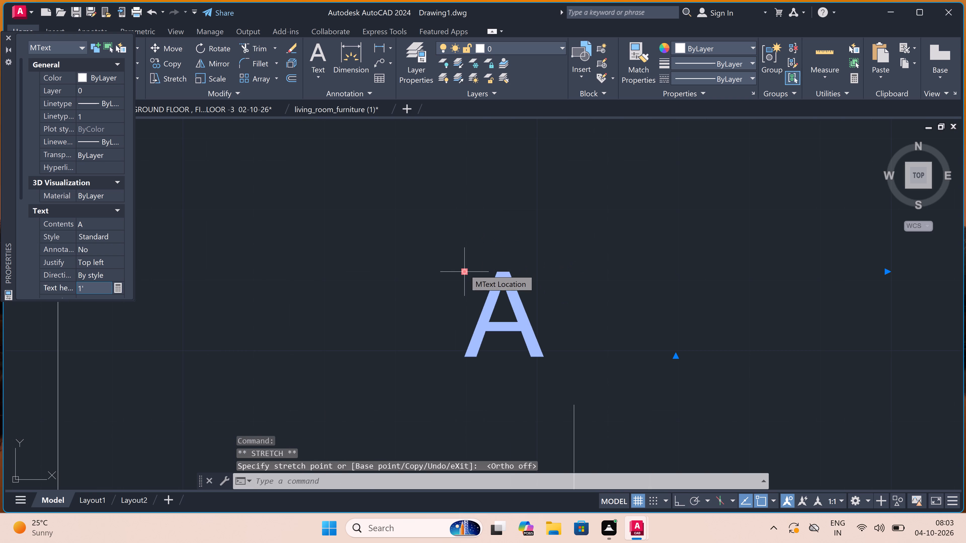
pyautogui.click(464, 270)
pyautogui.click(516, 277)
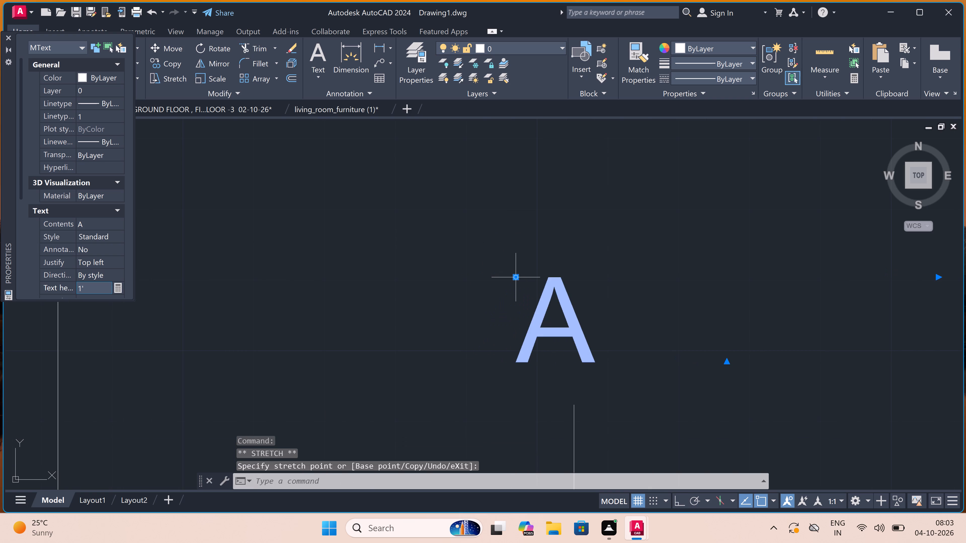
pyautogui.press('Escape')
# Draw vertical construction lines through the original plan's southwest outer corner and both edges of the southwest bedroom's south window.
pyautogui.scroll(-4, 435, 275)
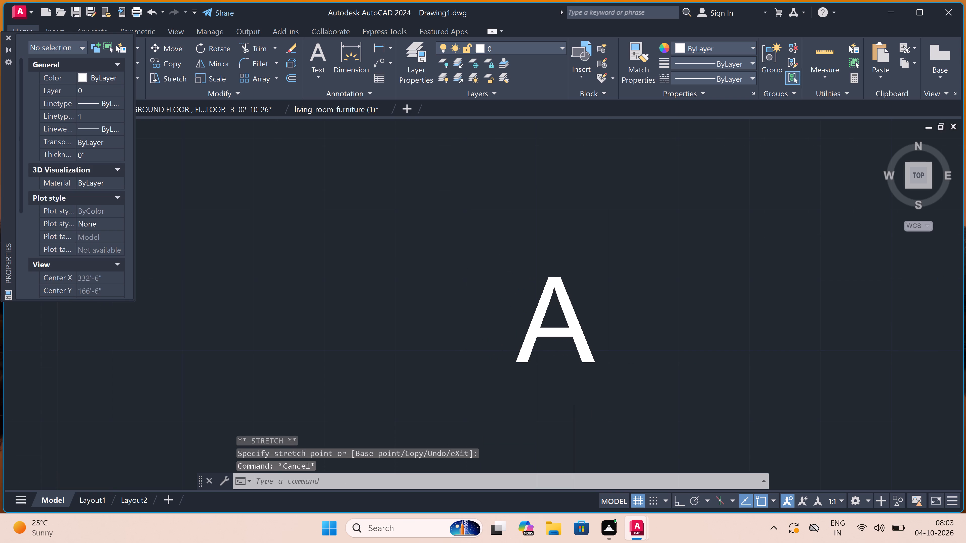
pyautogui.scroll(-9, 435, 274)
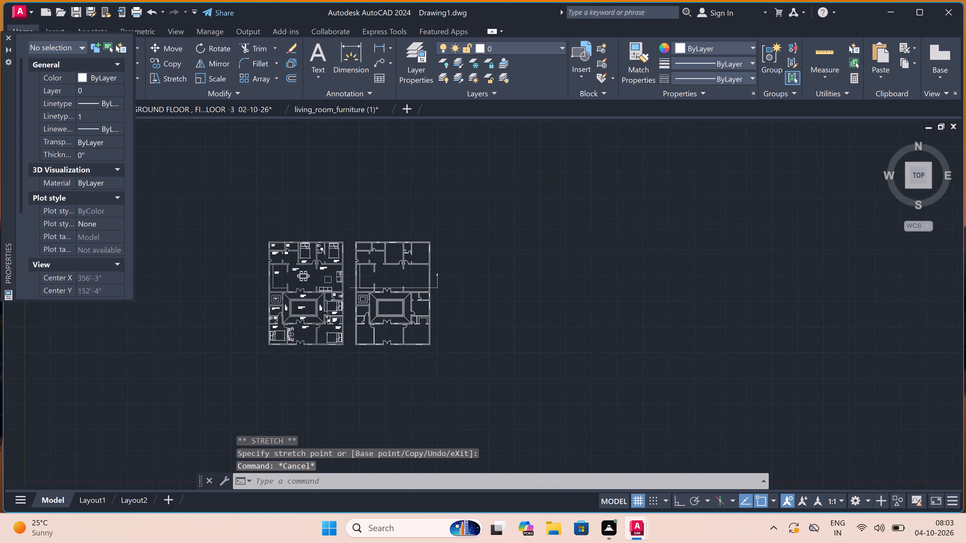
pyautogui.scroll(2, 427, 266)
pyautogui.scroll(-2, 427, 266)
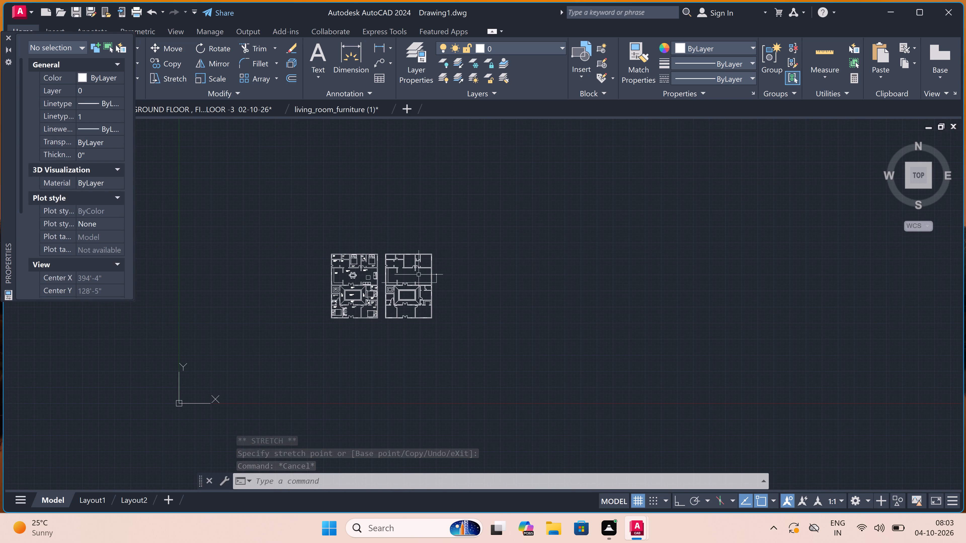
pyautogui.scroll(4, 365, 314)
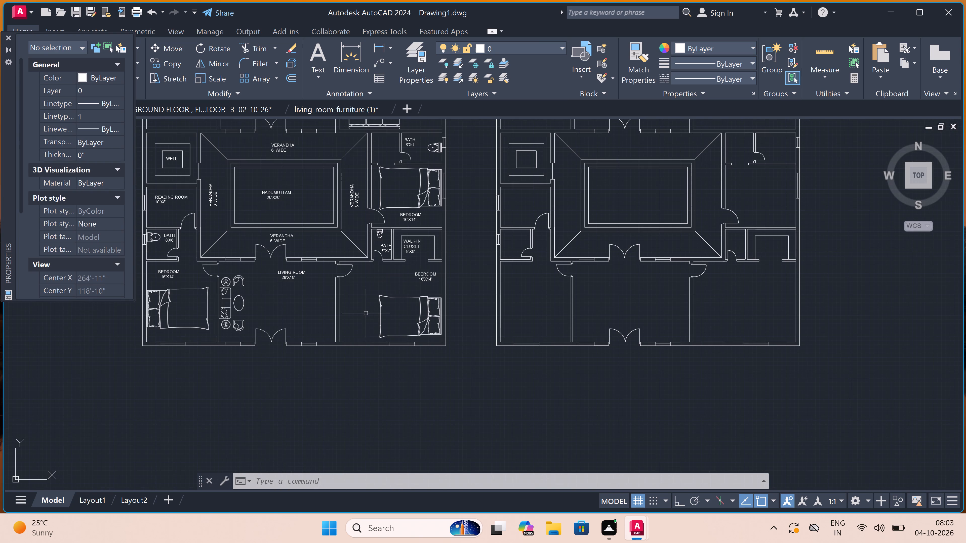
pyautogui.scroll(-2, 366, 313)
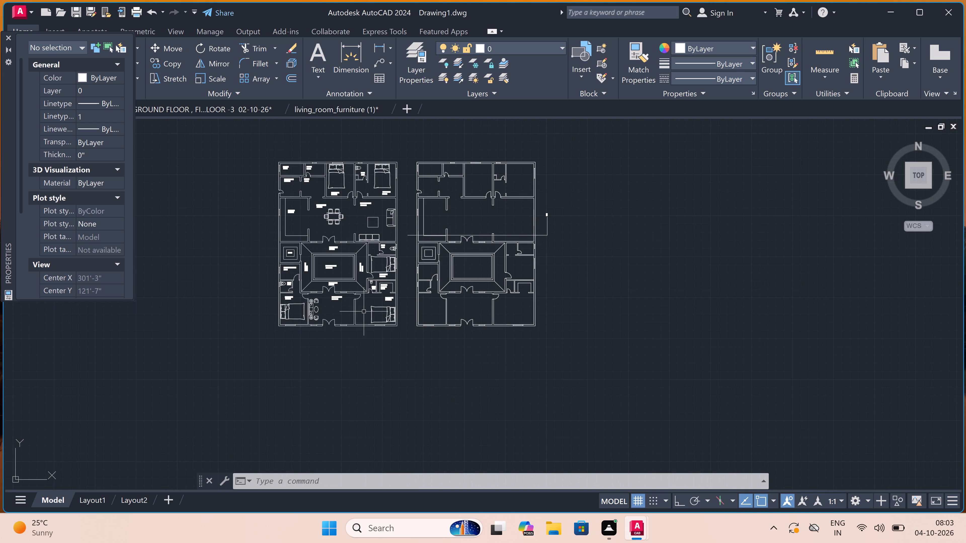
pyautogui.write('XL')
pyautogui.press('space')
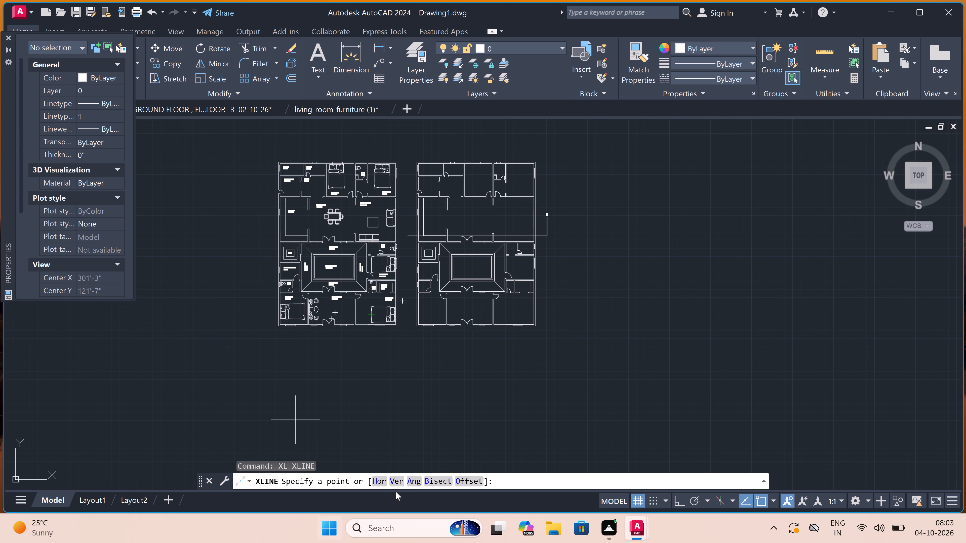
pyautogui.click(391, 477)
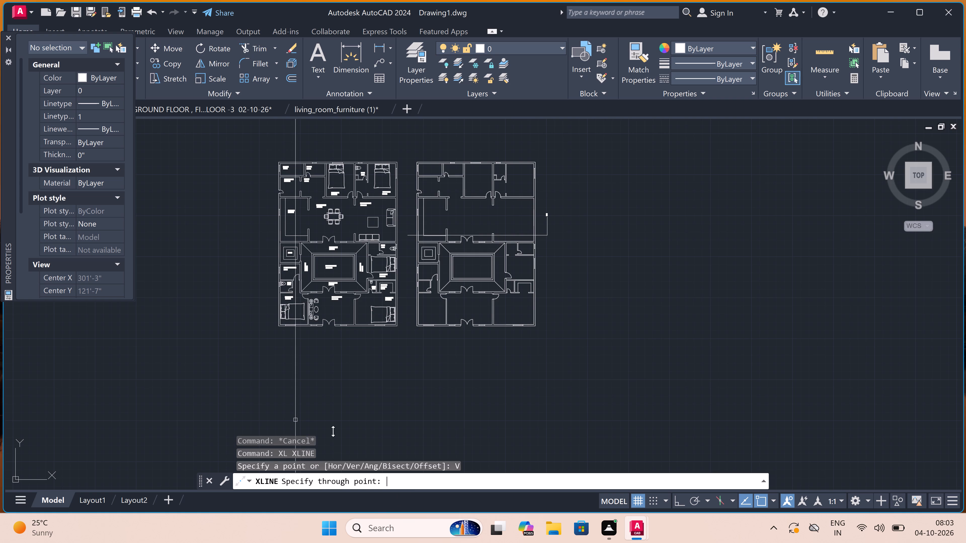
pyautogui.scroll(2, 272, 299)
pyautogui.scroll(-2, 278, 305)
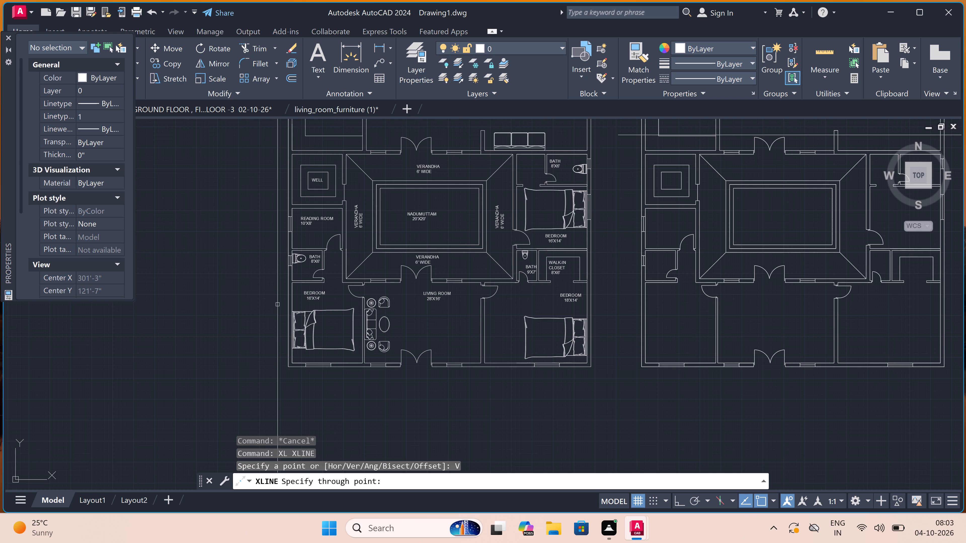
pyautogui.scroll(4, 297, 356)
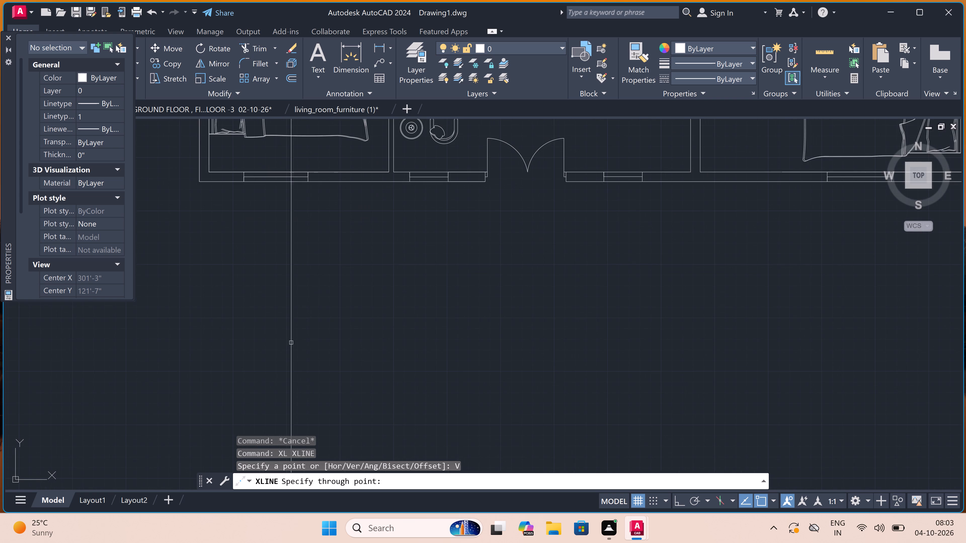
pyautogui.scroll(-3, 267, 298)
pyautogui.scroll(2, 243, 234)
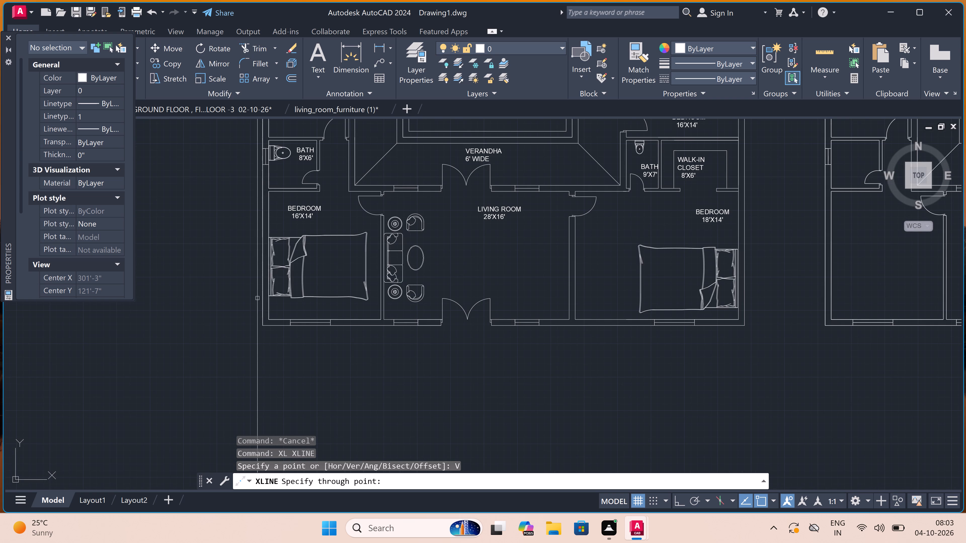
pyautogui.click(263, 328)
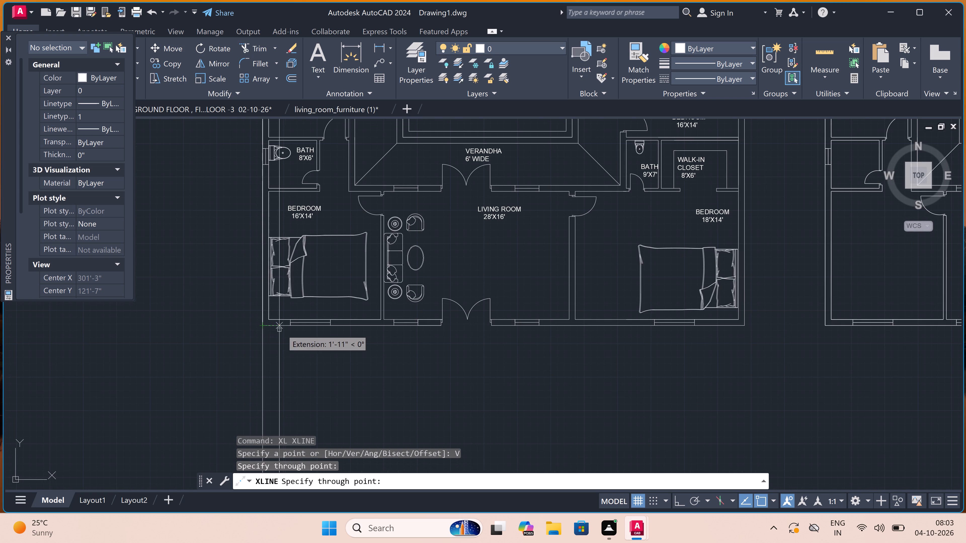
pyautogui.scroll(2, 286, 328)
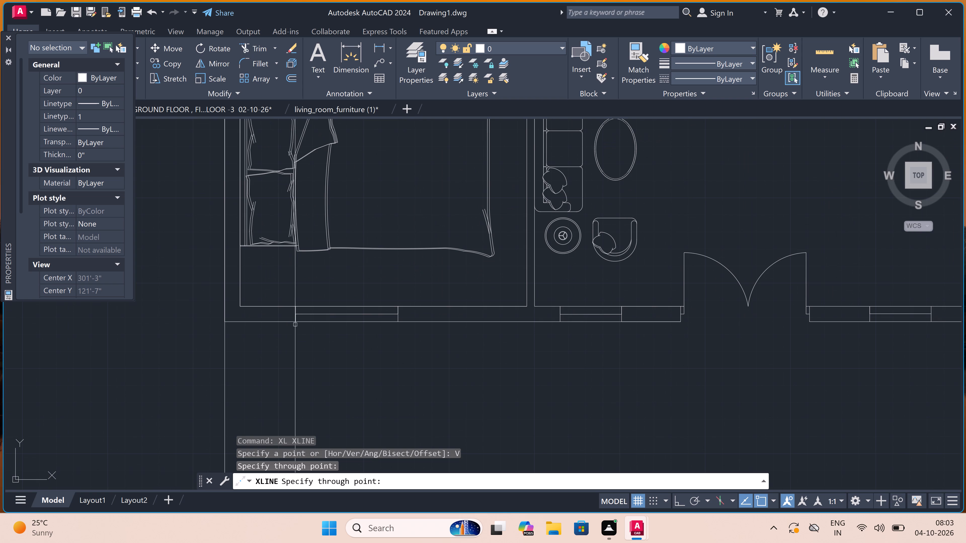
pyautogui.click(295, 325)
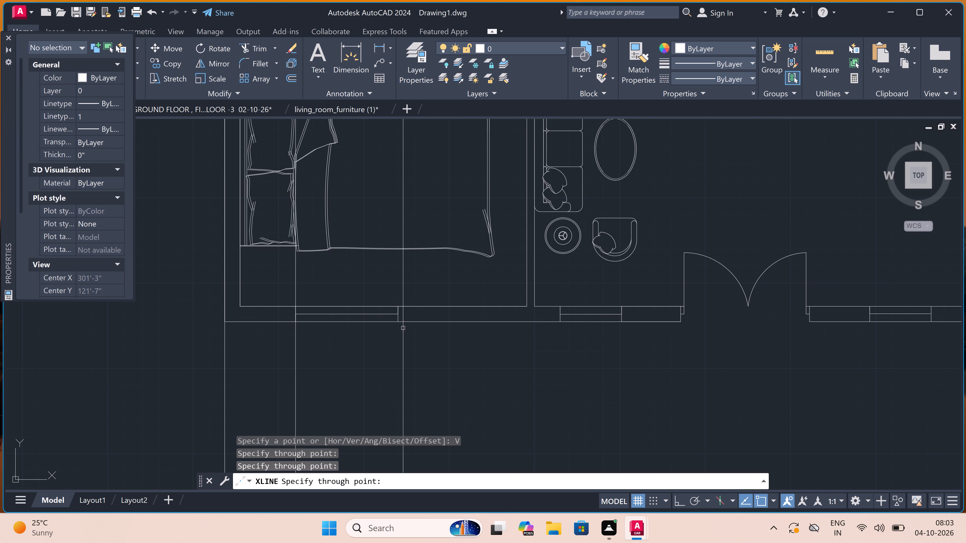
pyautogui.click(398, 320)
# Add vertical construction lines through the edges of the living room's two south windows and both sides of the main entrance opening.
pyautogui.scroll(-2, 398, 320)
pyautogui.scroll(2, 485, 312)
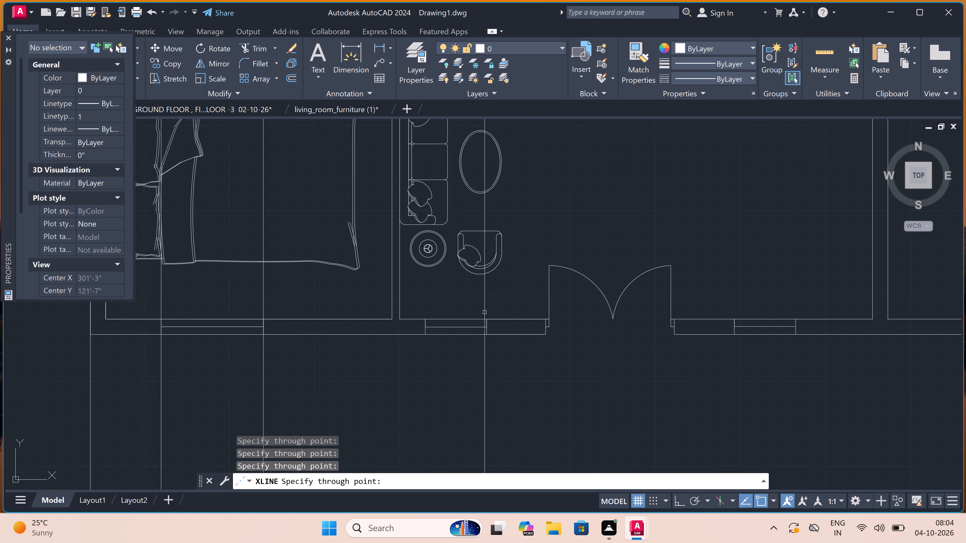
pyautogui.doubleClick(489, 327)
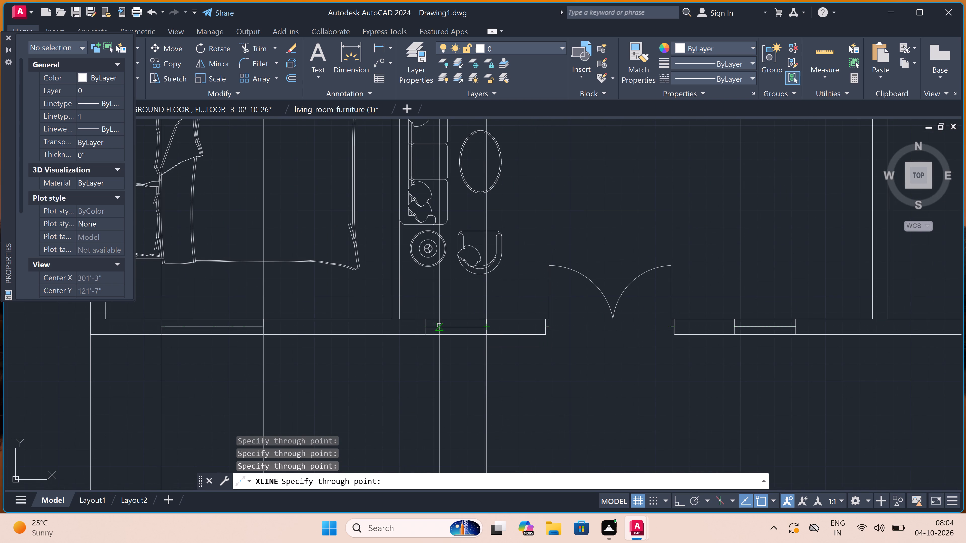
pyautogui.doubleClick(430, 326)
pyautogui.scroll(-3, 386, 326)
pyautogui.scroll(3, 415, 326)
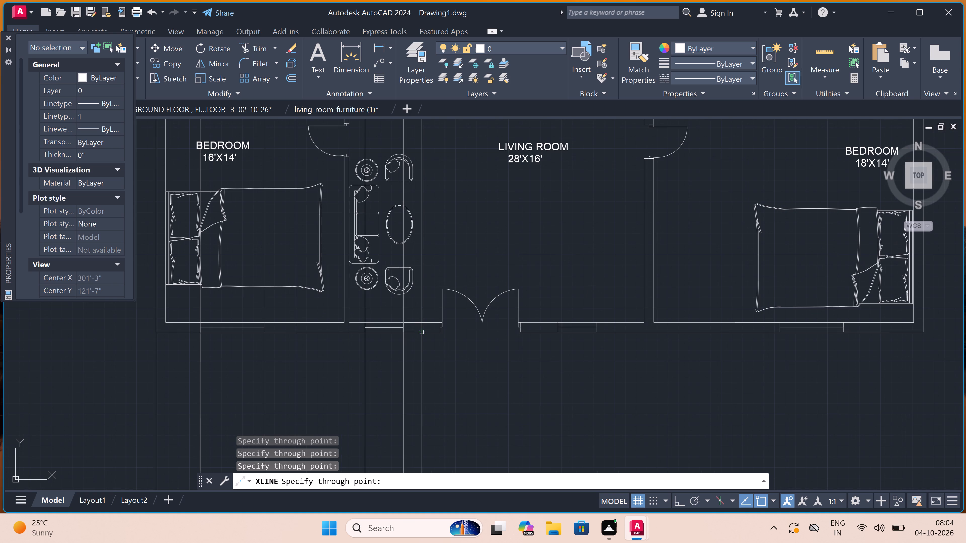
pyautogui.click(439, 332)
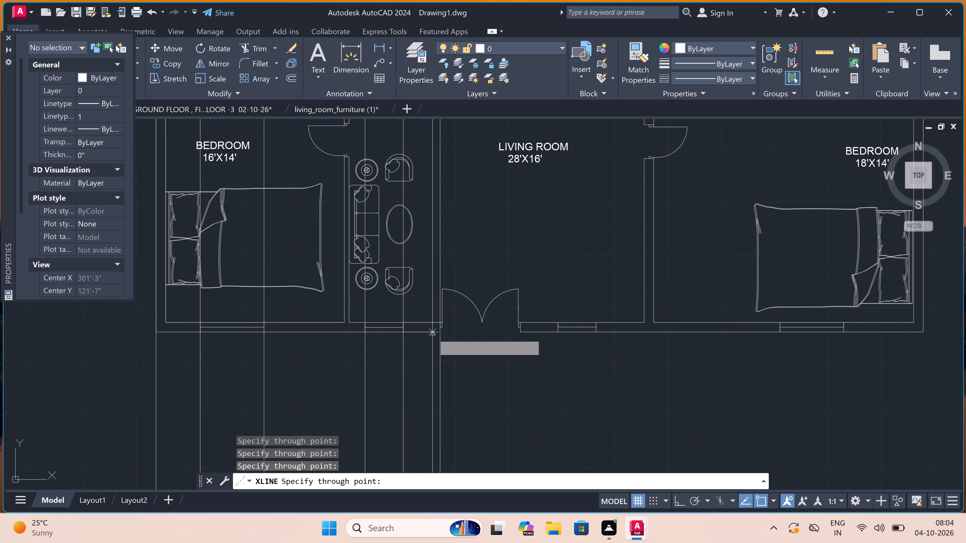
pyautogui.scroll(-2, 431, 334)
pyautogui.scroll(2, 469, 335)
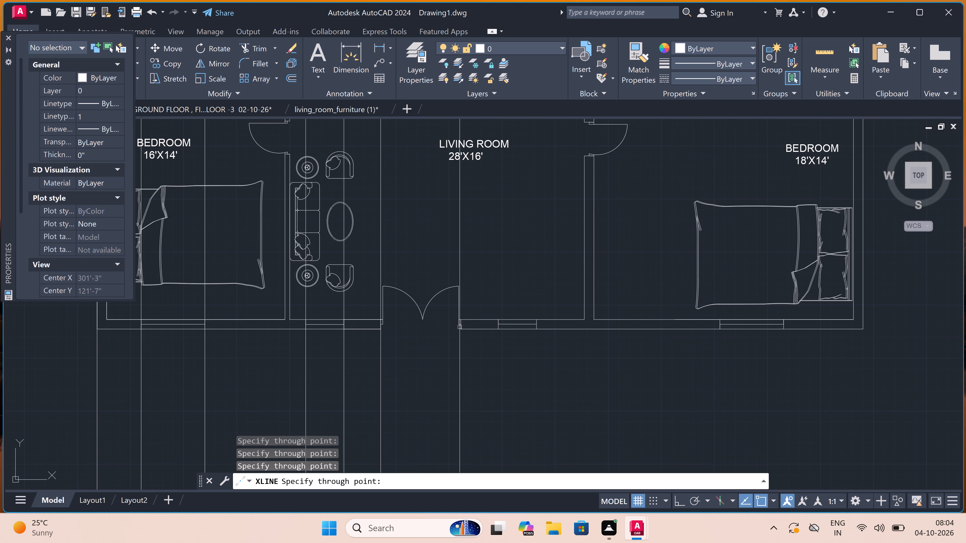
pyautogui.doubleClick(458, 325)
pyautogui.scroll(-2, 458, 325)
pyautogui.scroll(2, 468, 329)
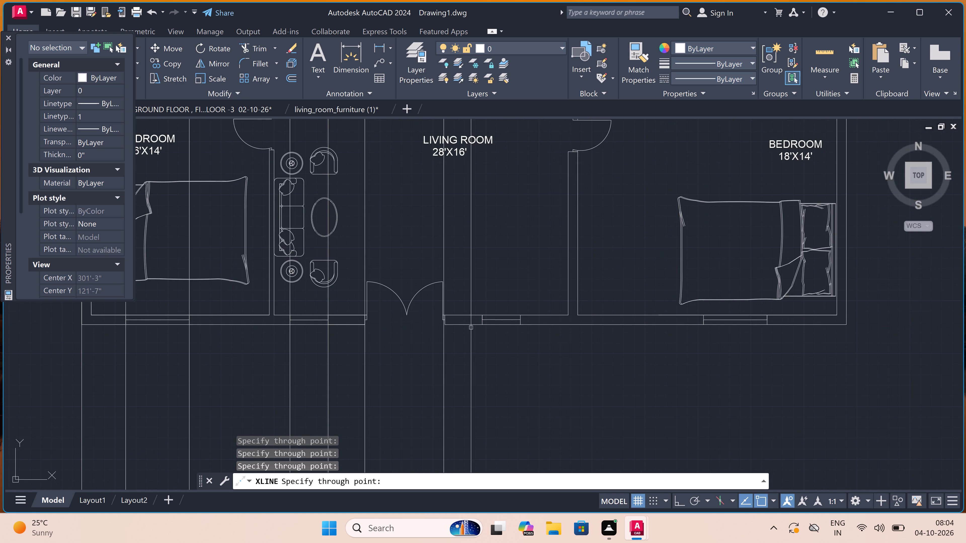
pyautogui.click(482, 327)
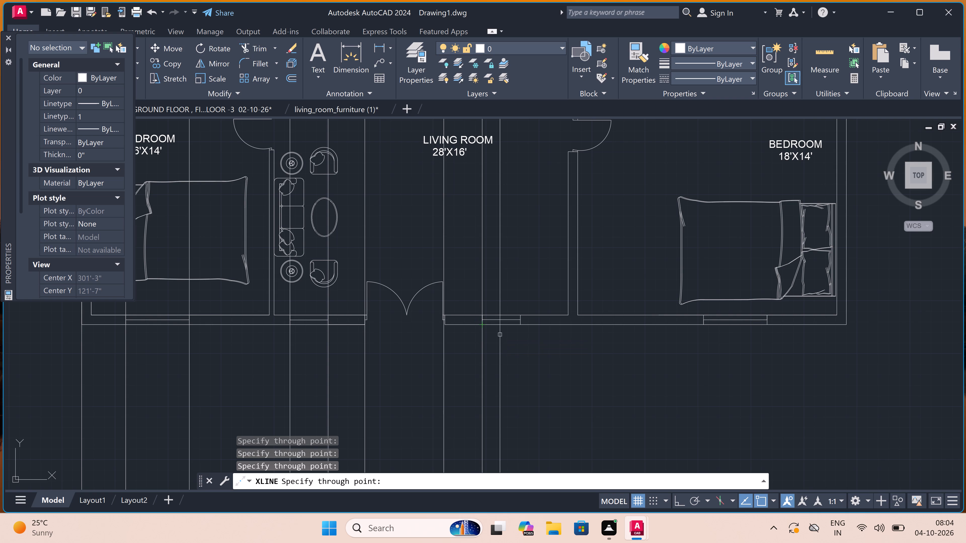
pyautogui.click(521, 326)
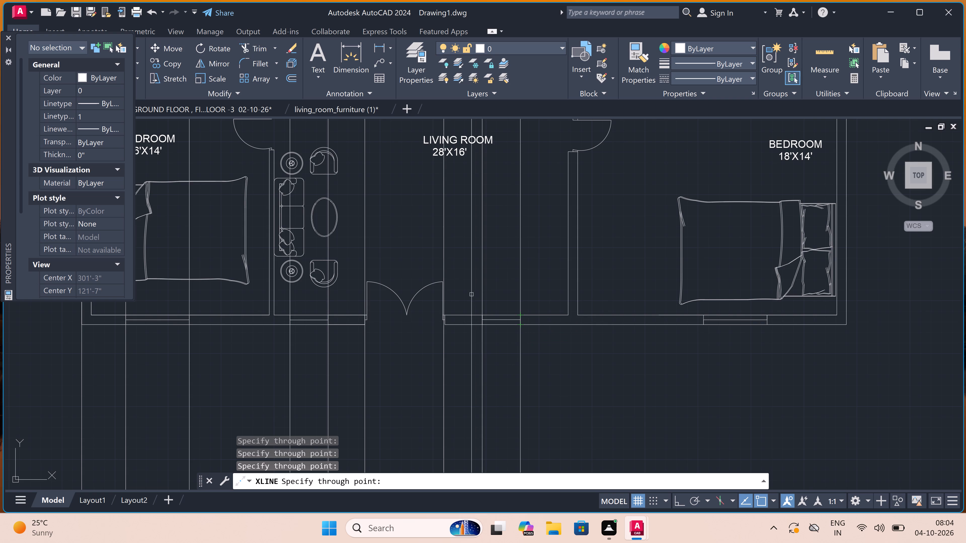
# Add vertical construction lines through the original plan's southeast outer corner and both edges of the southeast bedroom's south window.
pyautogui.scroll(-2, 465, 286)
pyautogui.scroll(-2, 418, 287)
pyautogui.scroll(2, 498, 274)
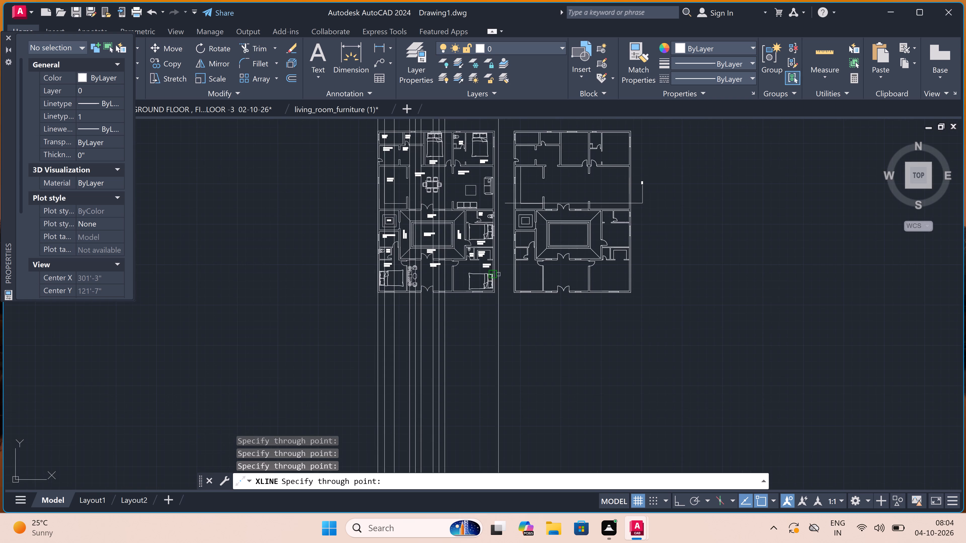
pyautogui.scroll(1, 499, 274)
pyautogui.scroll(3, 467, 327)
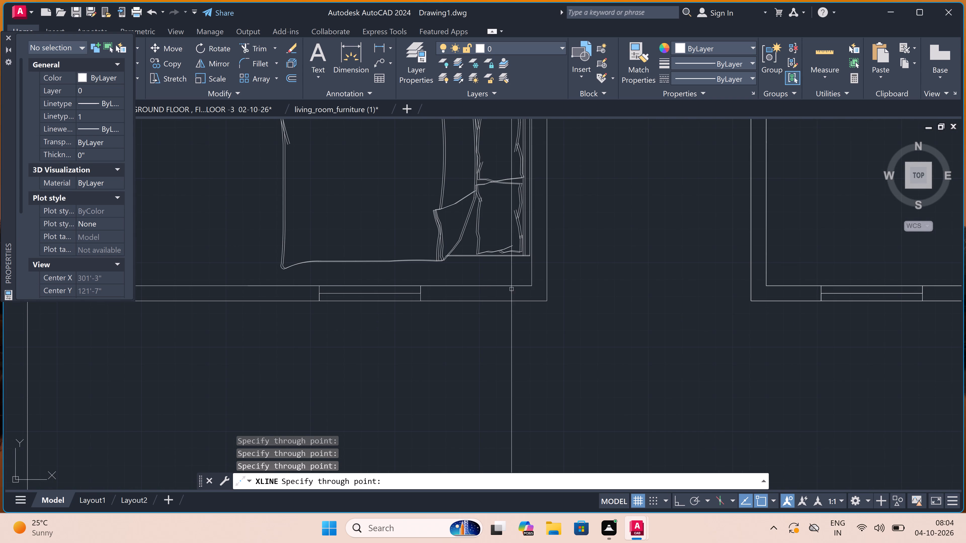
pyautogui.click(543, 299)
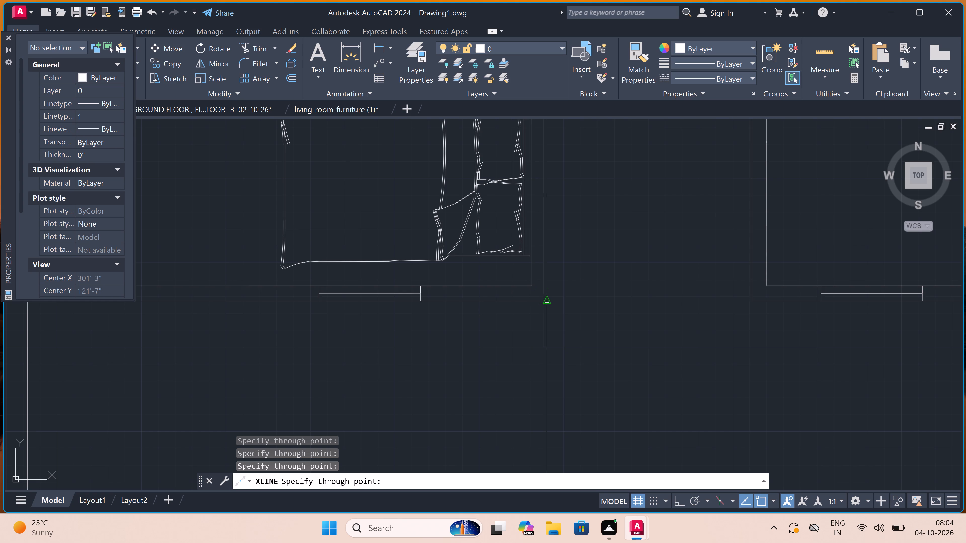
pyautogui.click(420, 301)
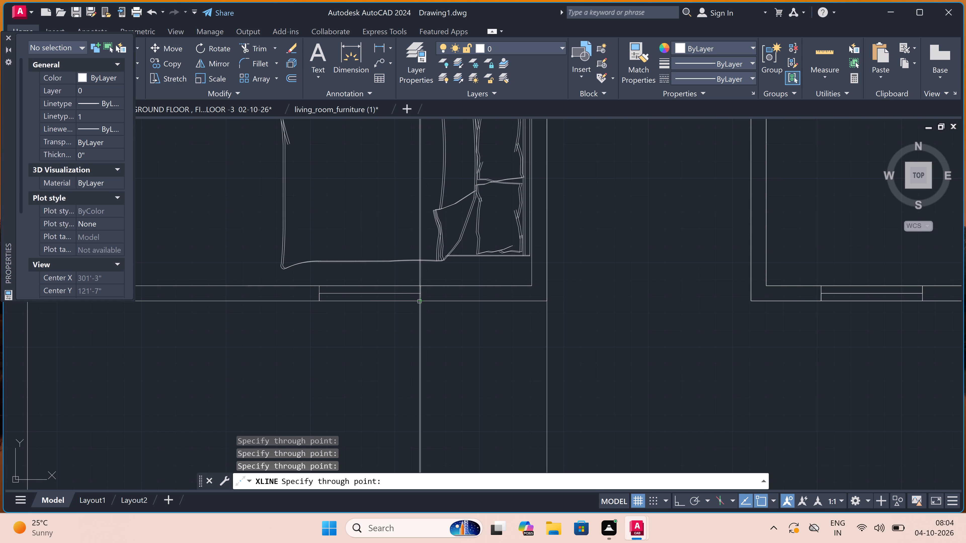
pyautogui.click(323, 303)
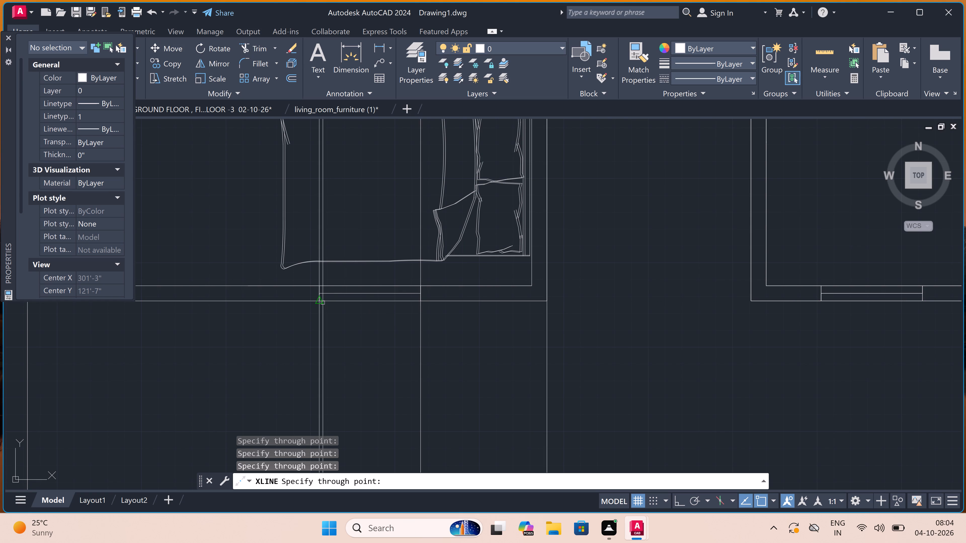
# Add vertical construction lines through both faces of the copied plan's west outer wall and of the kitchen partition crossed by section line A.
pyautogui.scroll(-3, 355, 306)
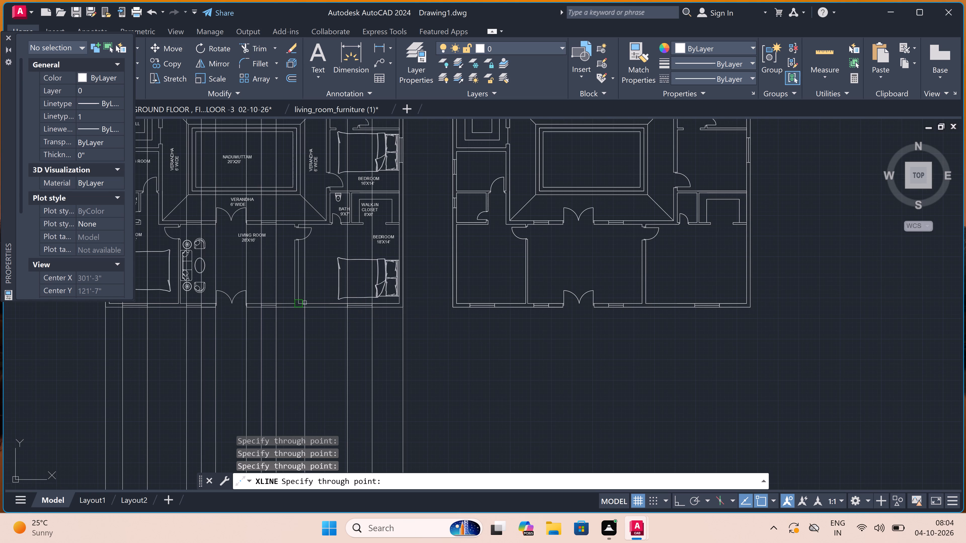
pyautogui.scroll(-3, 306, 303)
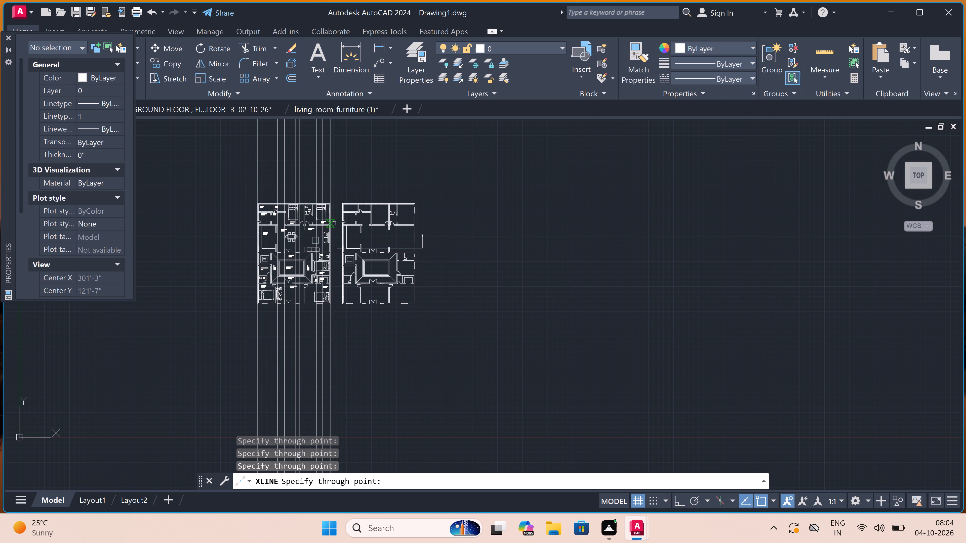
pyautogui.scroll(4, 351, 242)
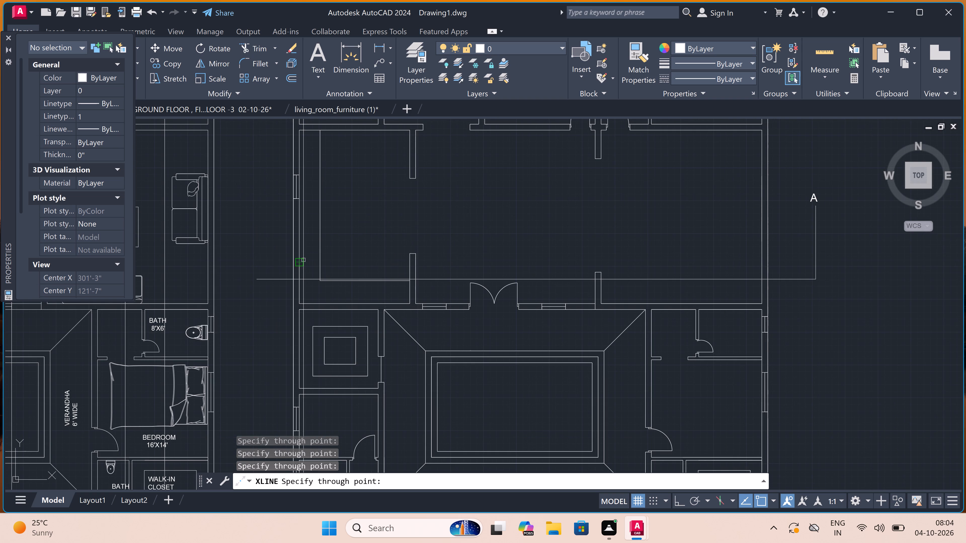
pyautogui.doubleClick(301, 262)
pyautogui.scroll(2, 295, 261)
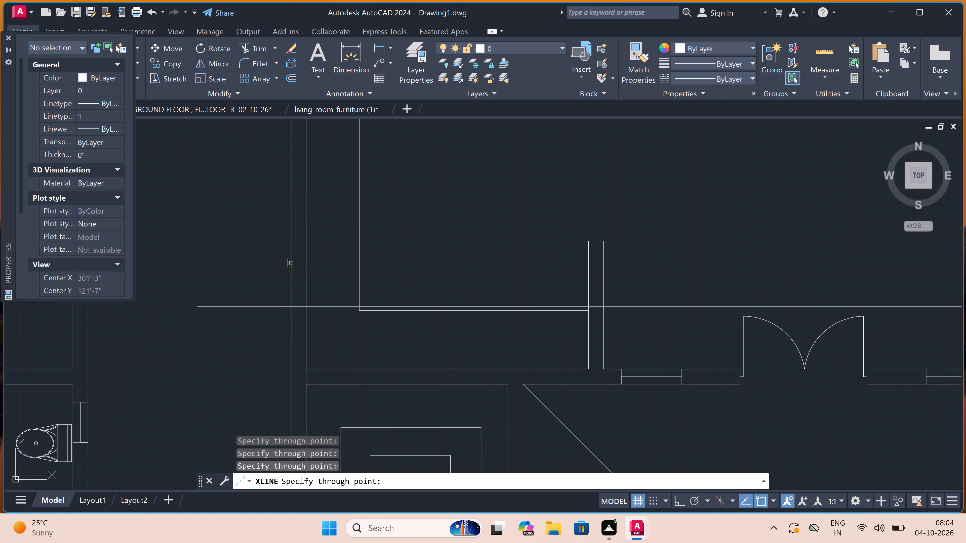
pyautogui.click(291, 262)
pyautogui.scroll(-1, 291, 262)
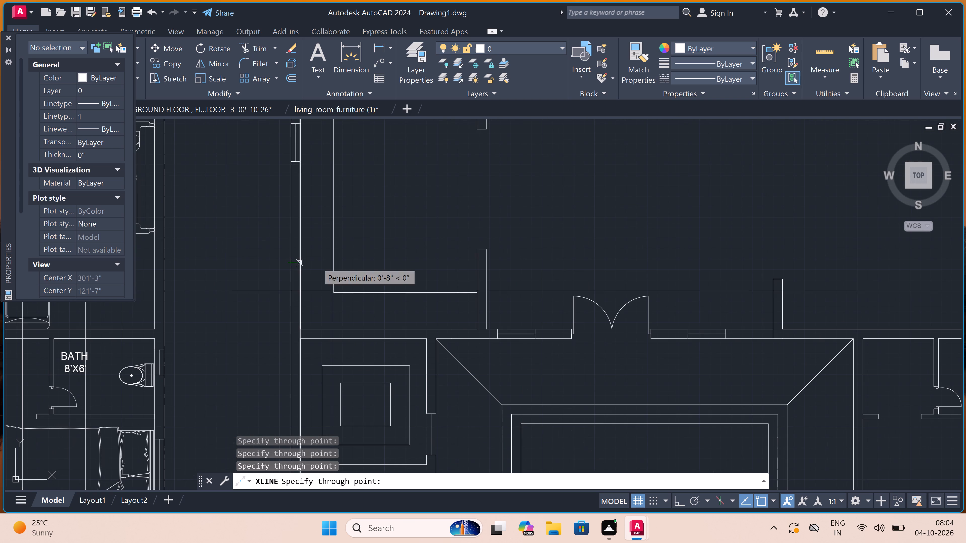
pyautogui.scroll(3, 471, 287)
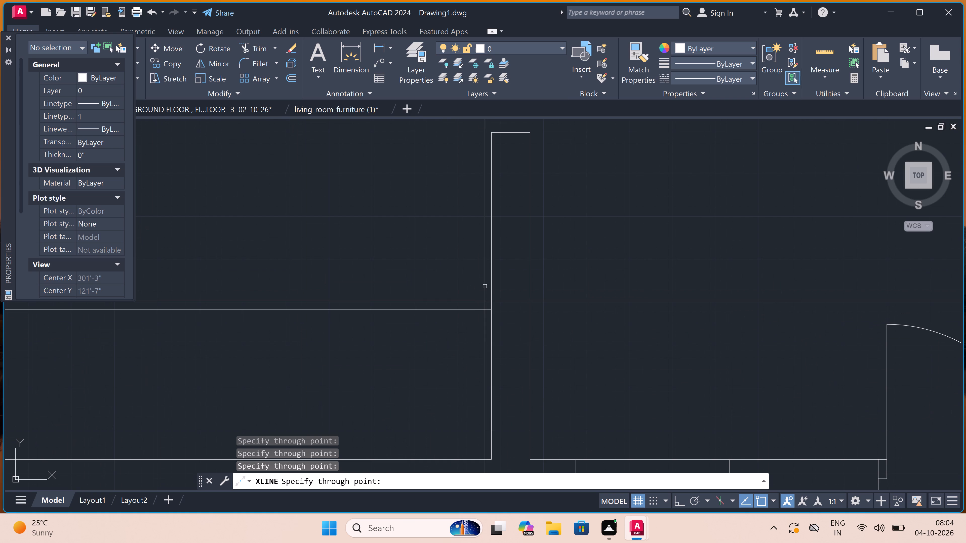
pyautogui.click(490, 285)
pyautogui.doubleClick(528, 274)
pyautogui.scroll(-4, 344, 298)
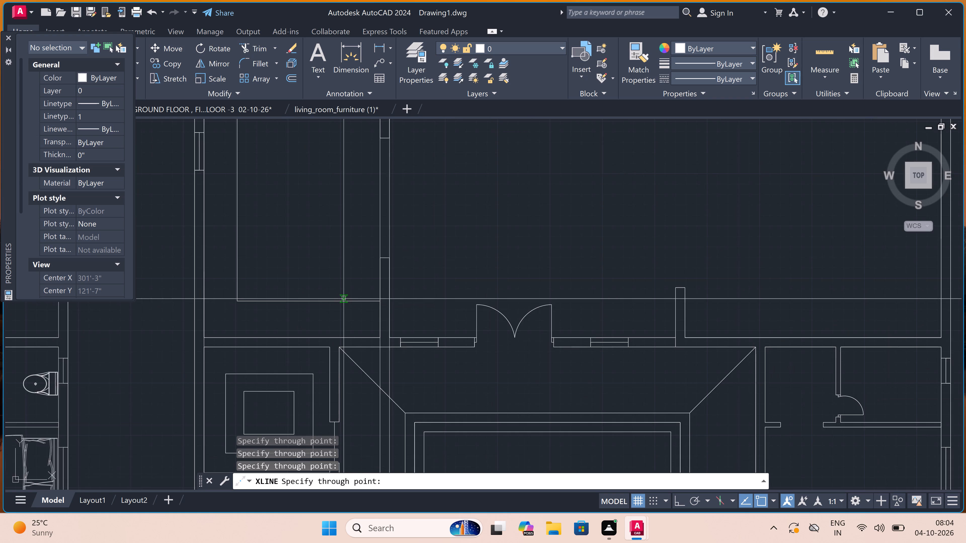
# Add vertical construction lines through both sides of the copied plan's north-central bedroom door opening and both faces of the wall beside it.
pyautogui.scroll(-4, 344, 297)
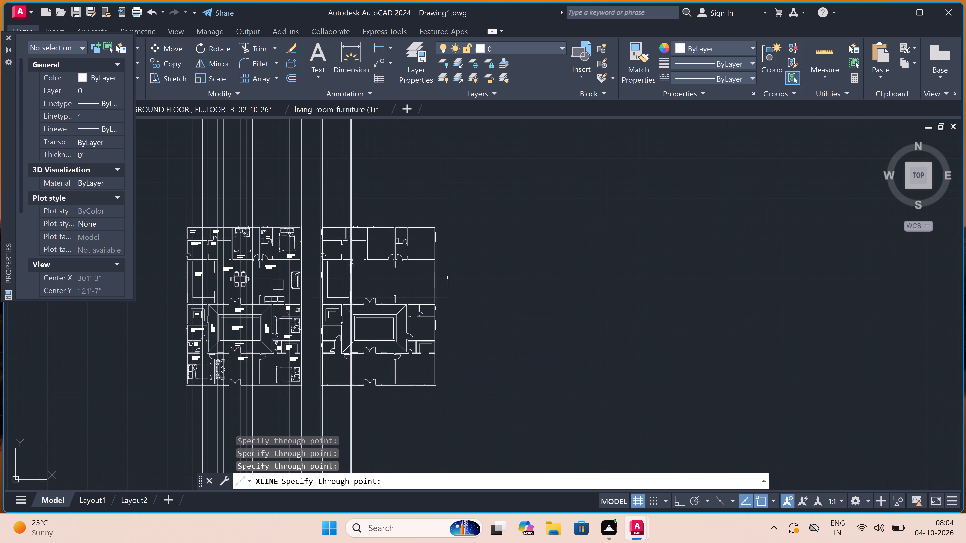
pyautogui.scroll(4, 393, 258)
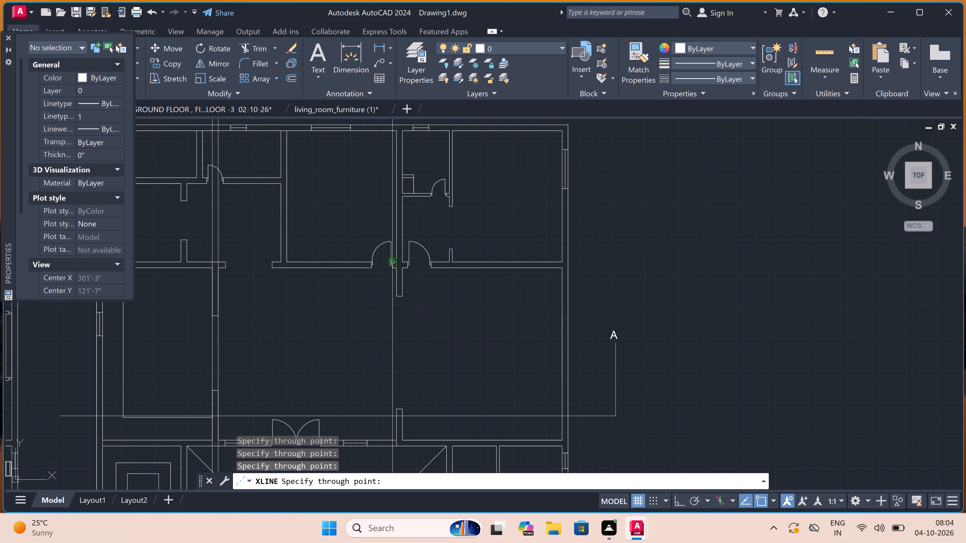
pyautogui.scroll(3, 381, 262)
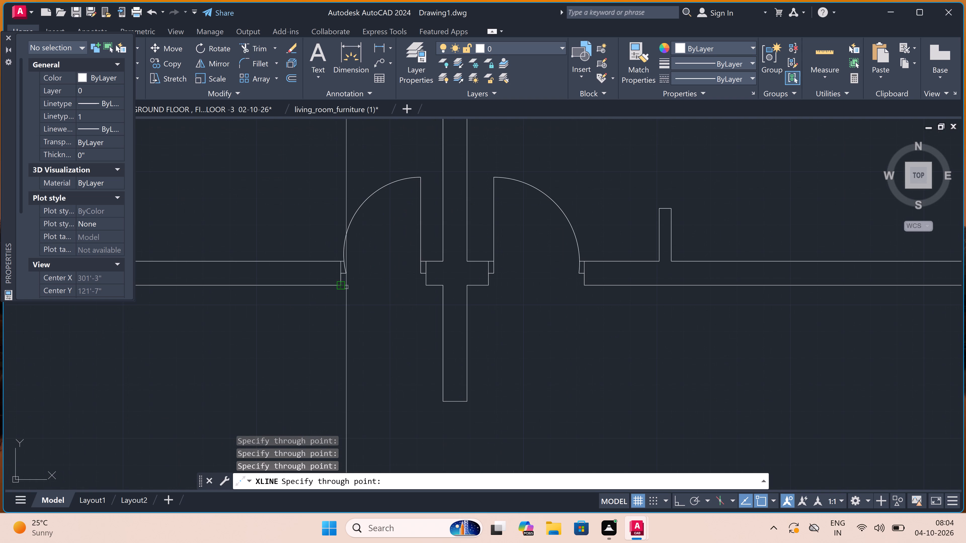
pyautogui.click(344, 287)
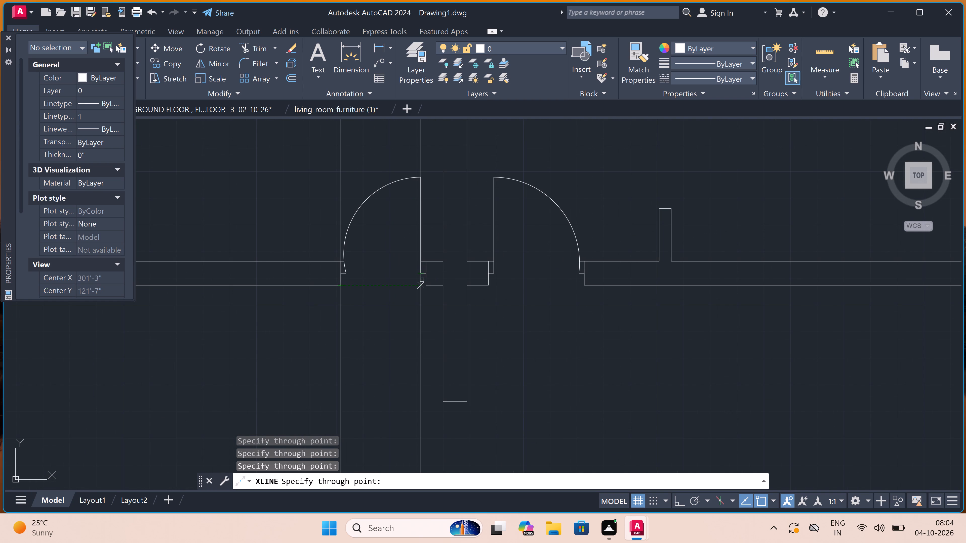
pyautogui.click(424, 281)
pyautogui.scroll(-5, 363, 284)
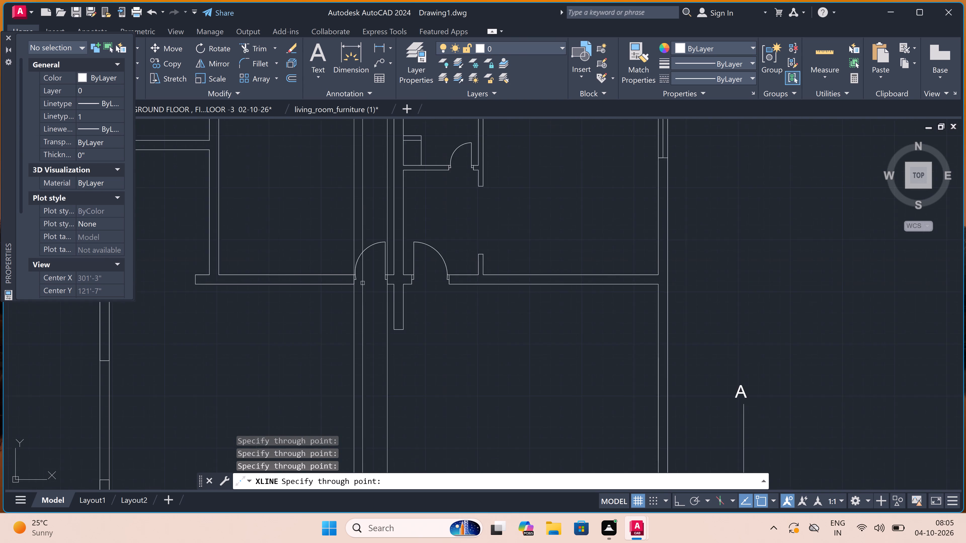
pyautogui.scroll(-1, 365, 278)
pyautogui.scroll(5, 366, 278)
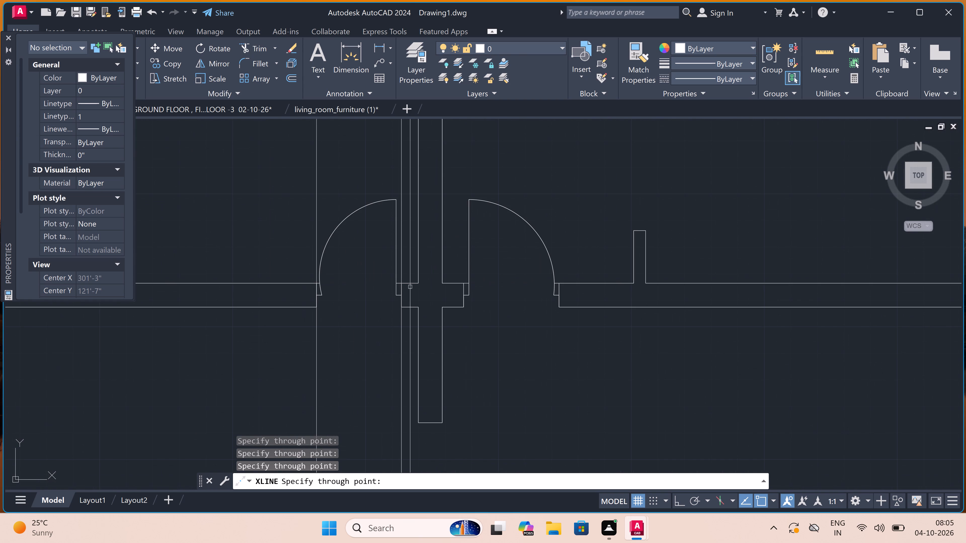
pyautogui.click(417, 301)
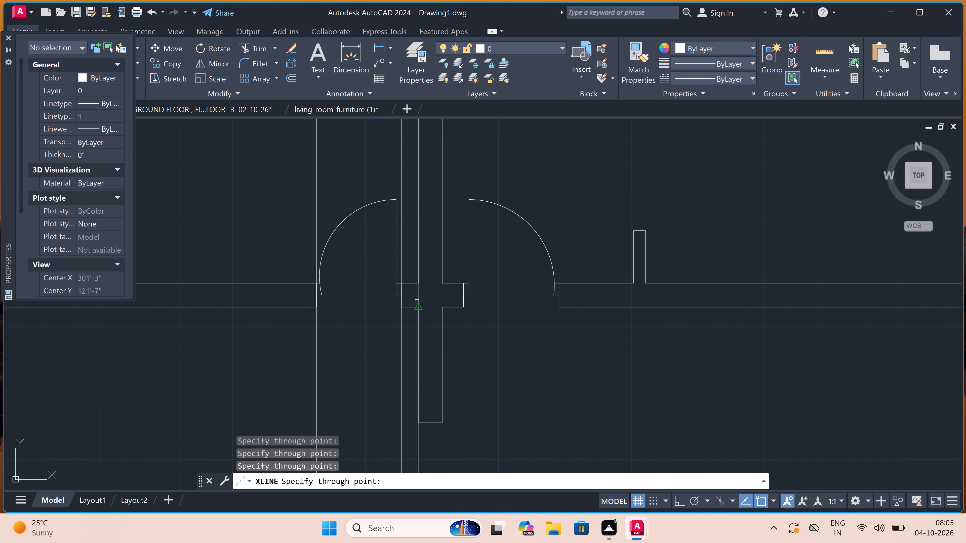
pyautogui.click(442, 304)
# Add vertical construction lines through both sides of the copied plan's northeast bedroom door opening.
pyautogui.scroll(-3, 373, 309)
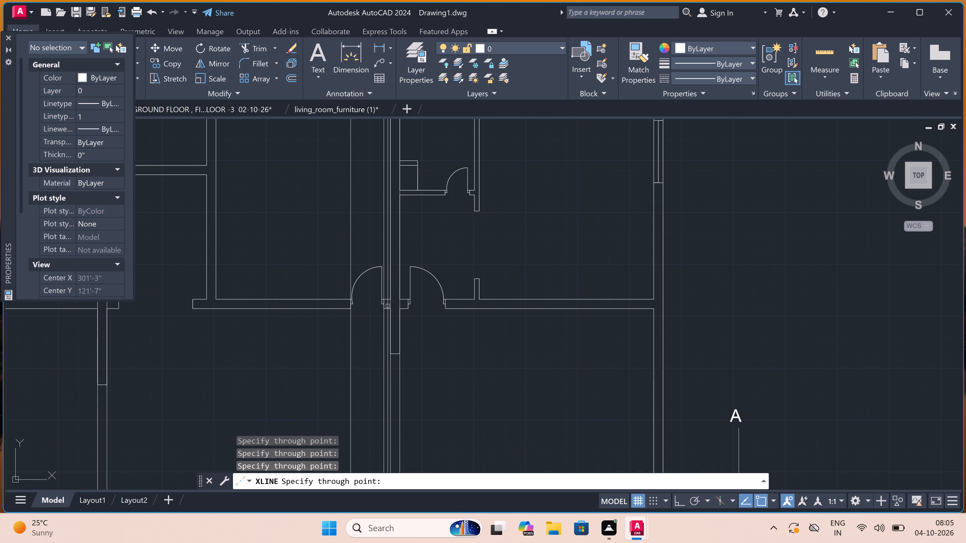
pyautogui.scroll(3, 404, 310)
pyautogui.click(420, 305)
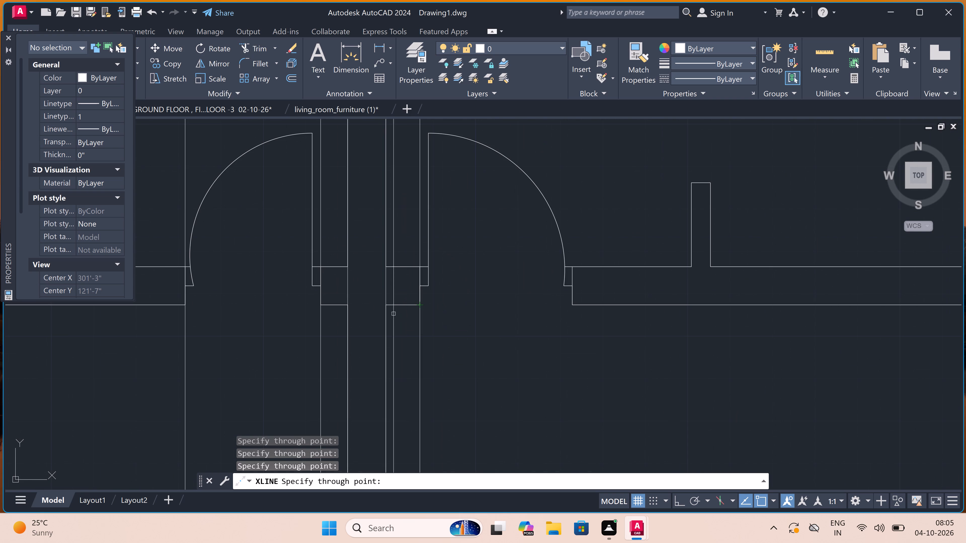
pyautogui.scroll(-2, 392, 314)
pyautogui.scroll(2, 468, 309)
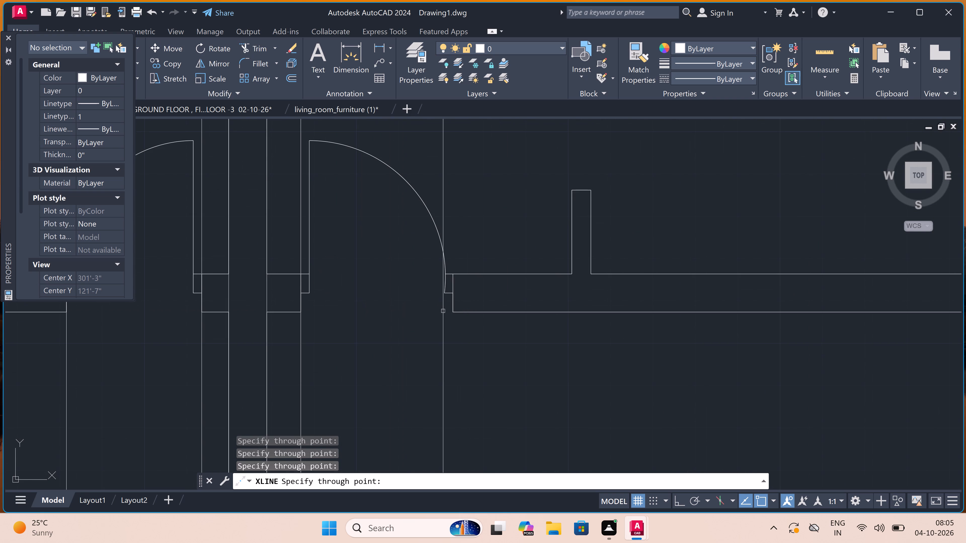
pyautogui.click(450, 311)
# Add vertical construction lines through the inner and outer faces of the copied plan's east outer wall at the section line.
pyautogui.scroll(-5, 393, 265)
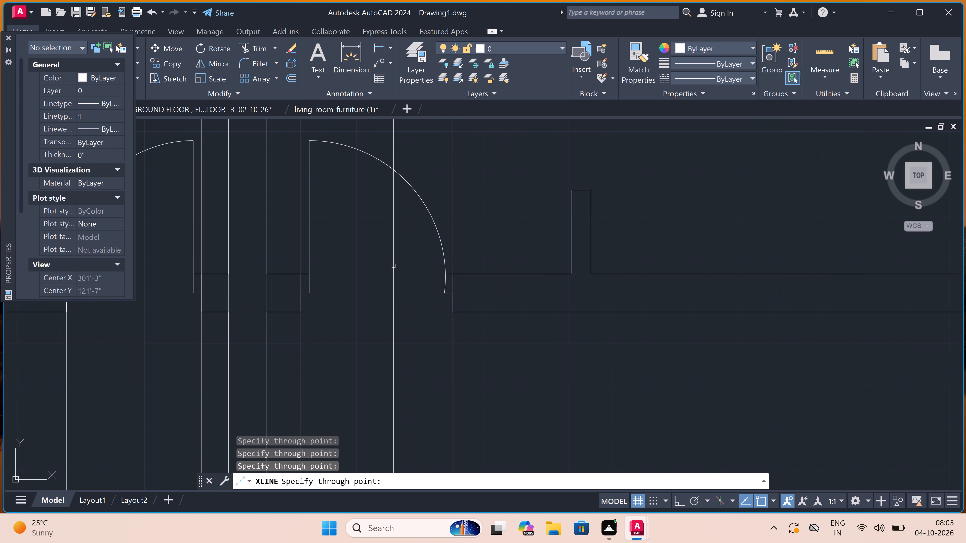
pyautogui.scroll(-2, 394, 260)
pyautogui.scroll(4, 447, 323)
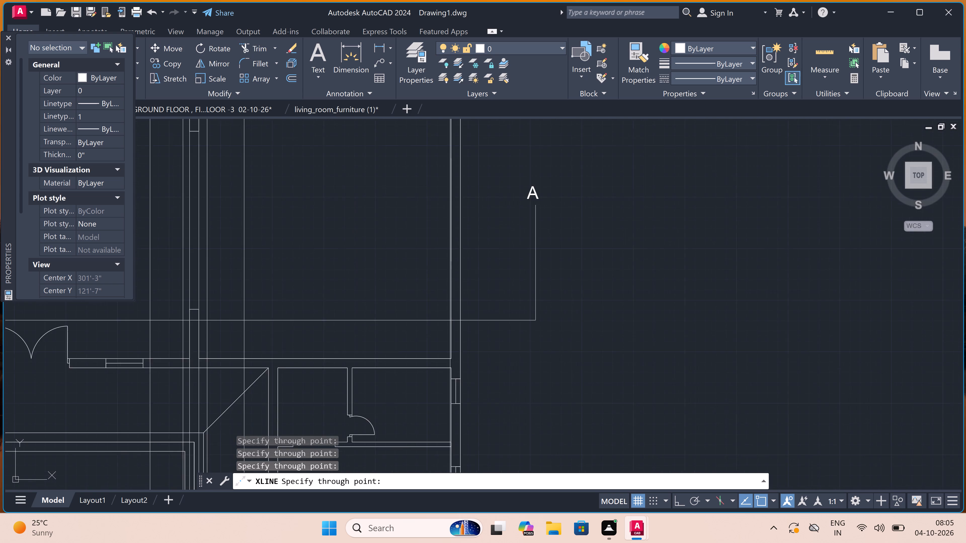
pyautogui.click(452, 318)
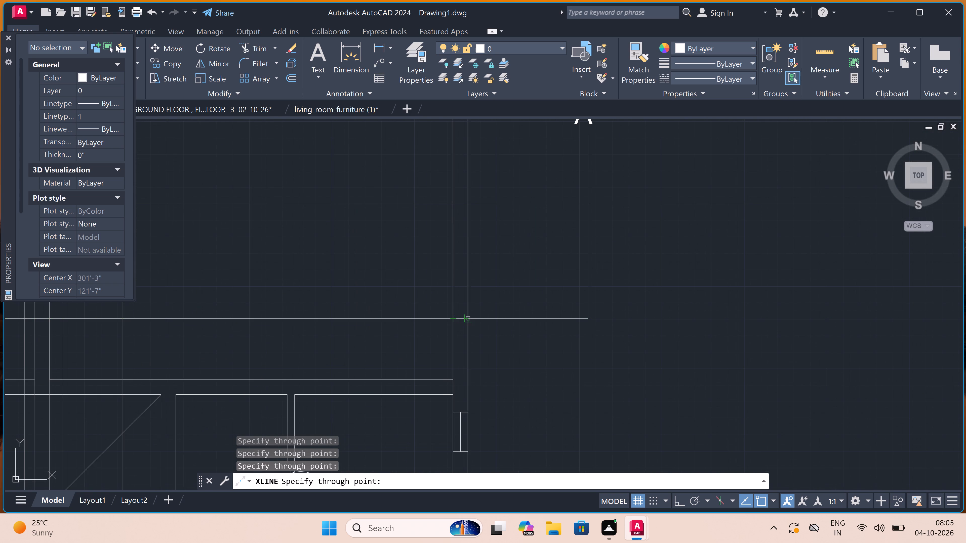
pyautogui.click(467, 319)
pyautogui.scroll(-4, 403, 299)
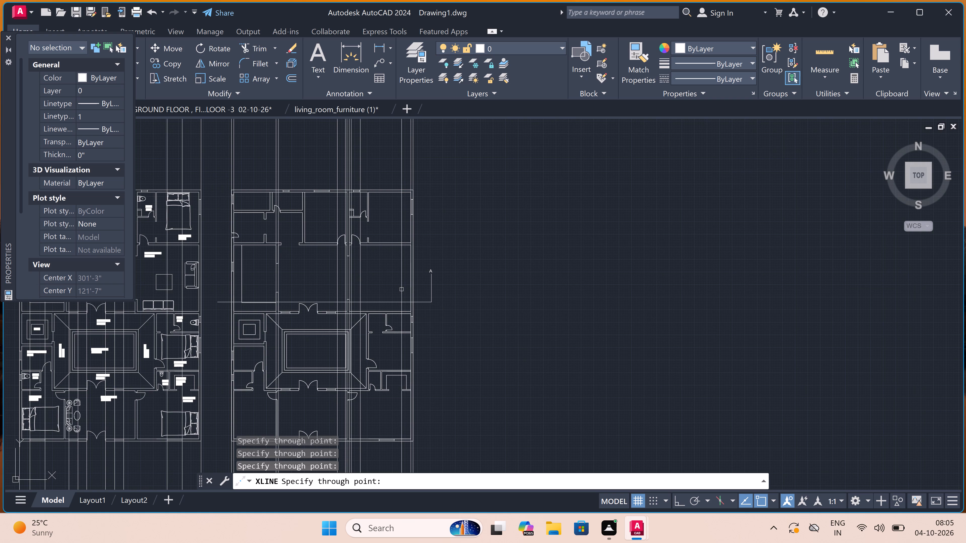
pyautogui.press('Escape')
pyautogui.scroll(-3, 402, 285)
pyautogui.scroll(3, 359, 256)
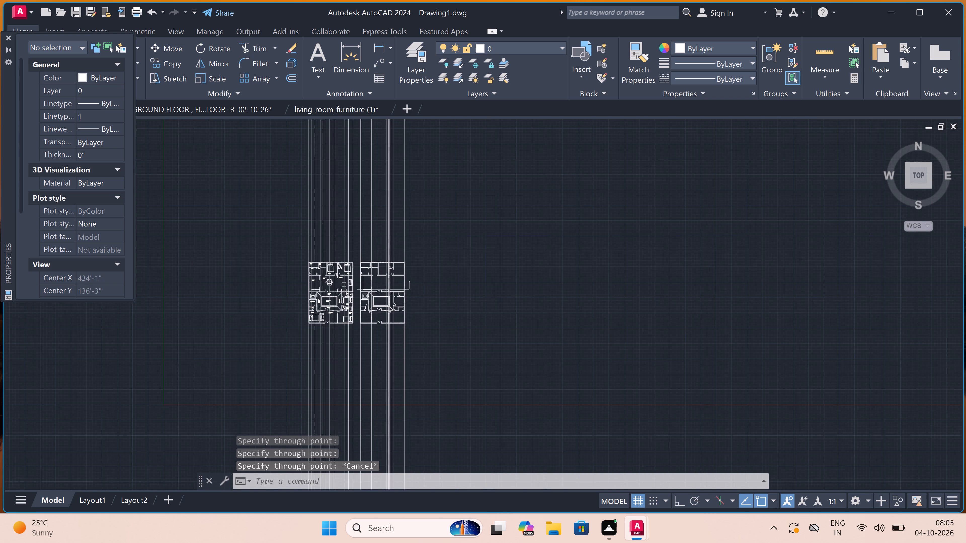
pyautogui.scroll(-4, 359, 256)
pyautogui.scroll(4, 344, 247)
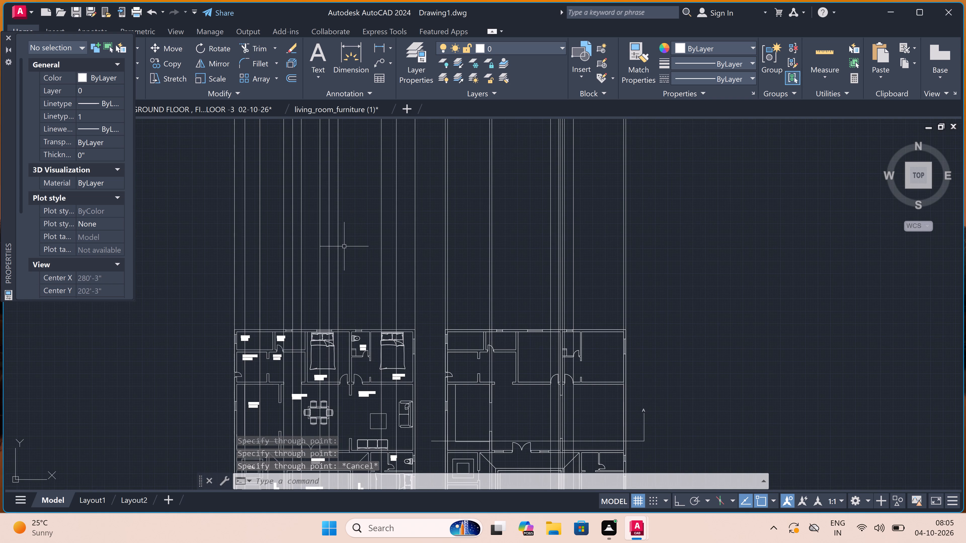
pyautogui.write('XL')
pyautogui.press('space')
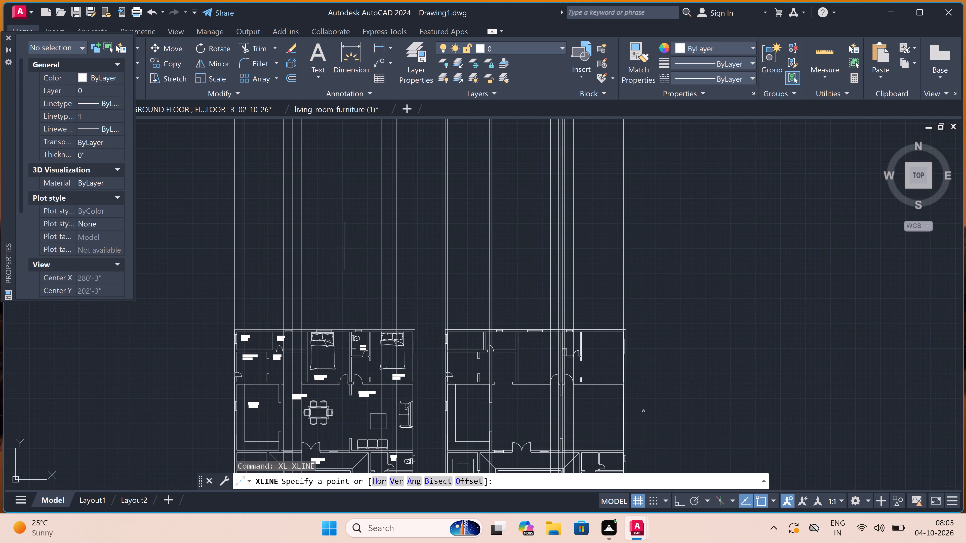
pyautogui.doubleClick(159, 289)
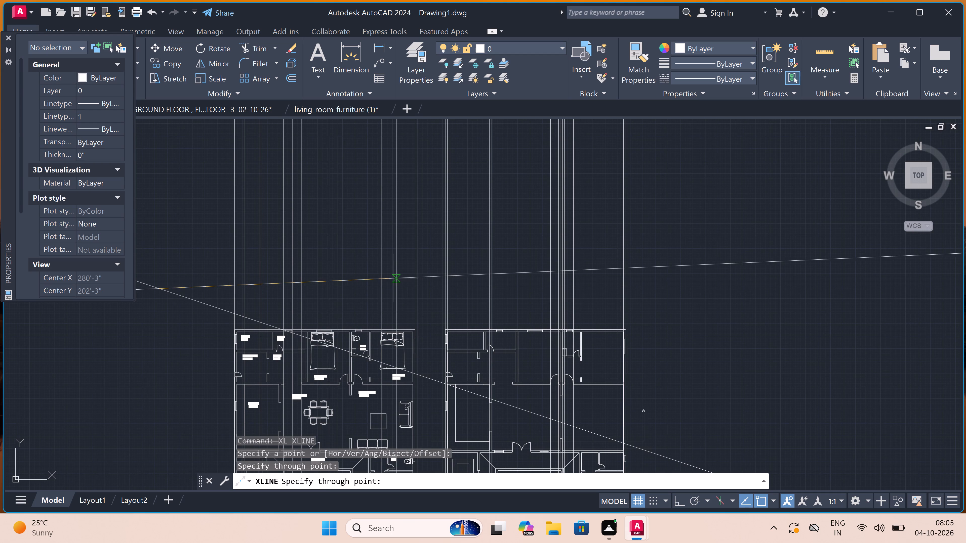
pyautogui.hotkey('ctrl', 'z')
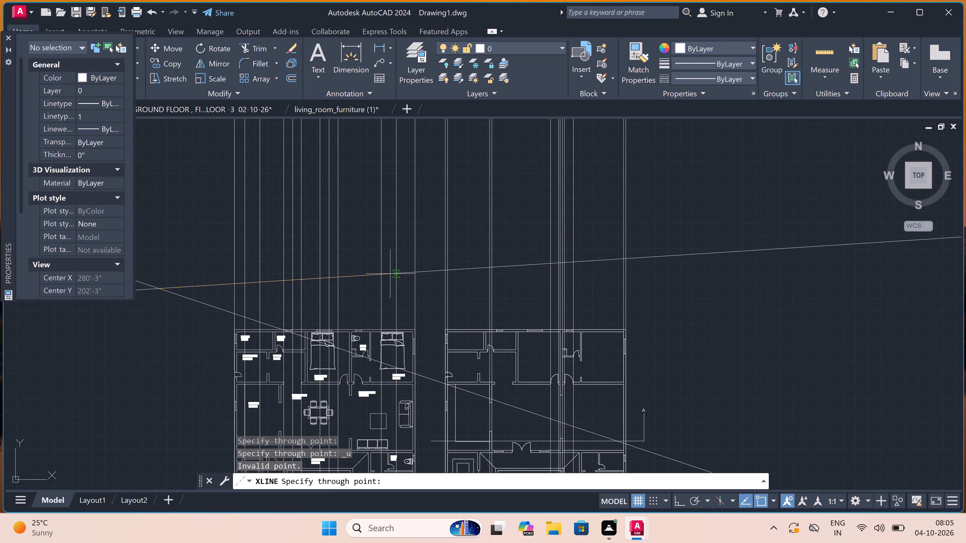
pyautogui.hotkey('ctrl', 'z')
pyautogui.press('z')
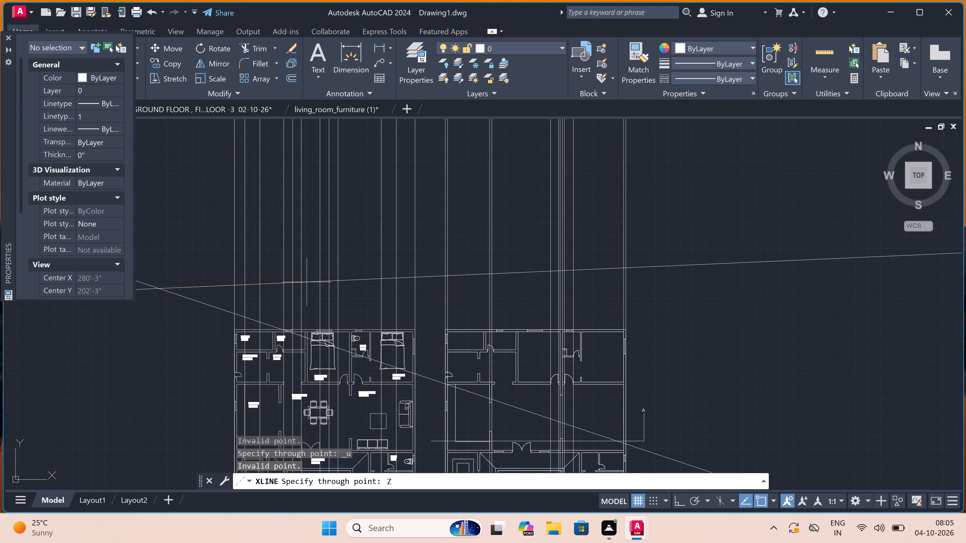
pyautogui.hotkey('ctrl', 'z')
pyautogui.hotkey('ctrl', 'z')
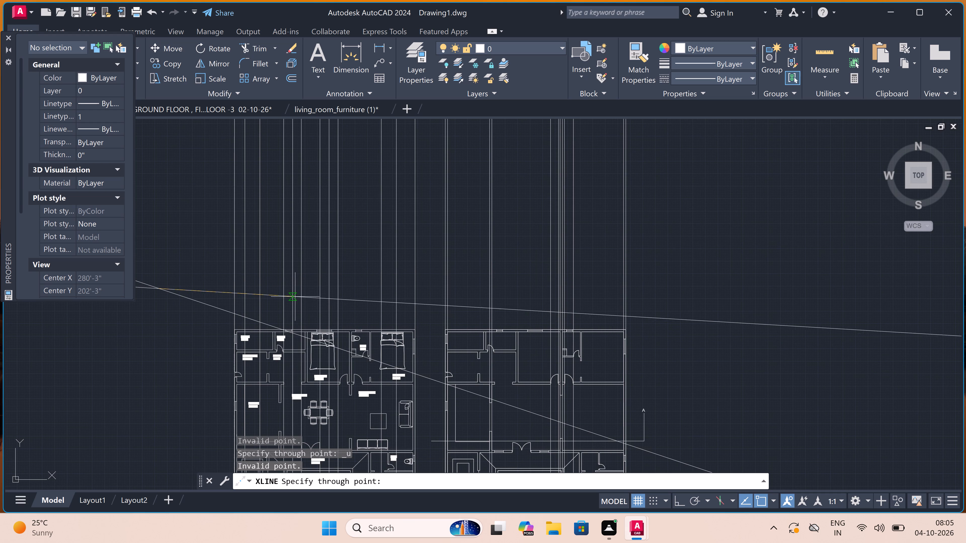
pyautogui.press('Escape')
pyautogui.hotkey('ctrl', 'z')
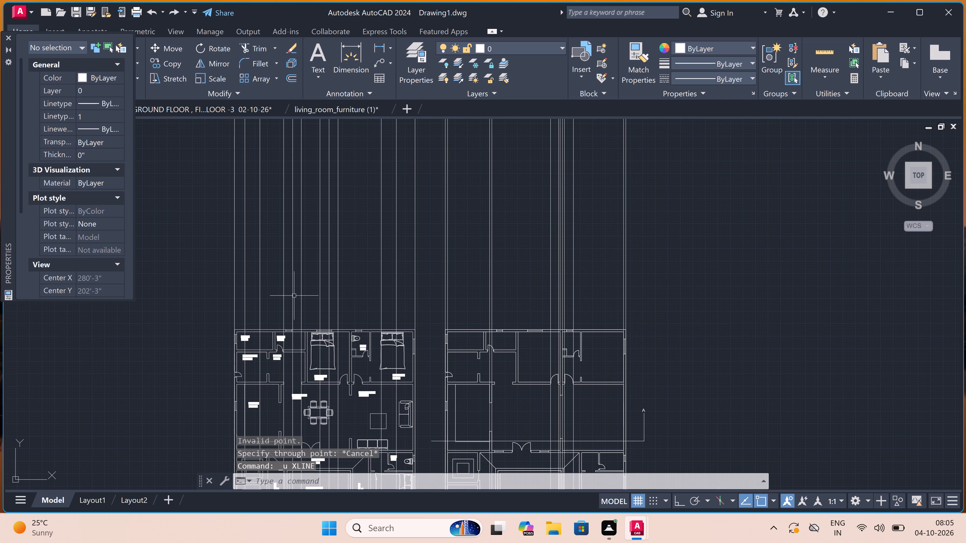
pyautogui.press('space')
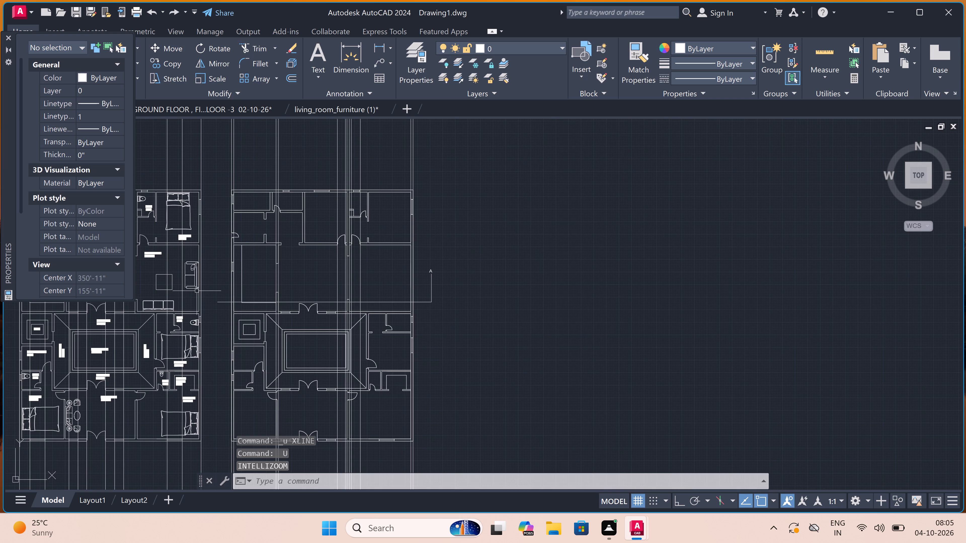
# Turn Ortho on and draw a horizontal construction line across the vertical projection lines, just north of both plans.
pyautogui.scroll(-3, 318, 285)
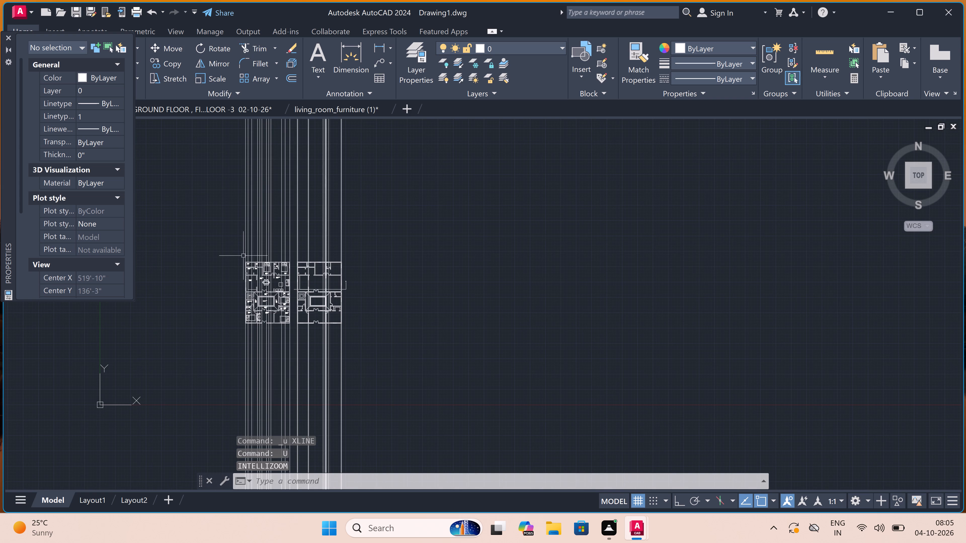
pyautogui.scroll(4, 258, 249)
pyautogui.write('XL')
pyautogui.press('space')
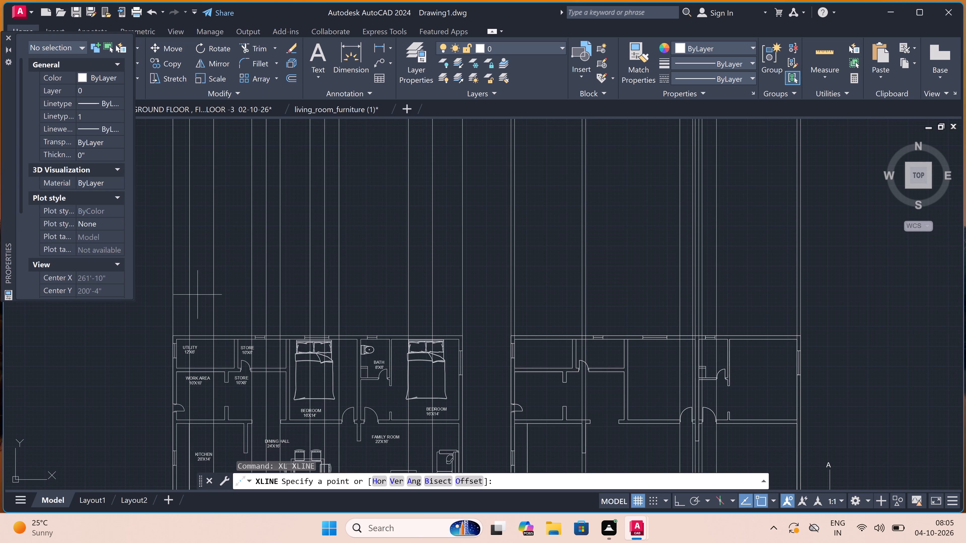
pyautogui.click(150, 279)
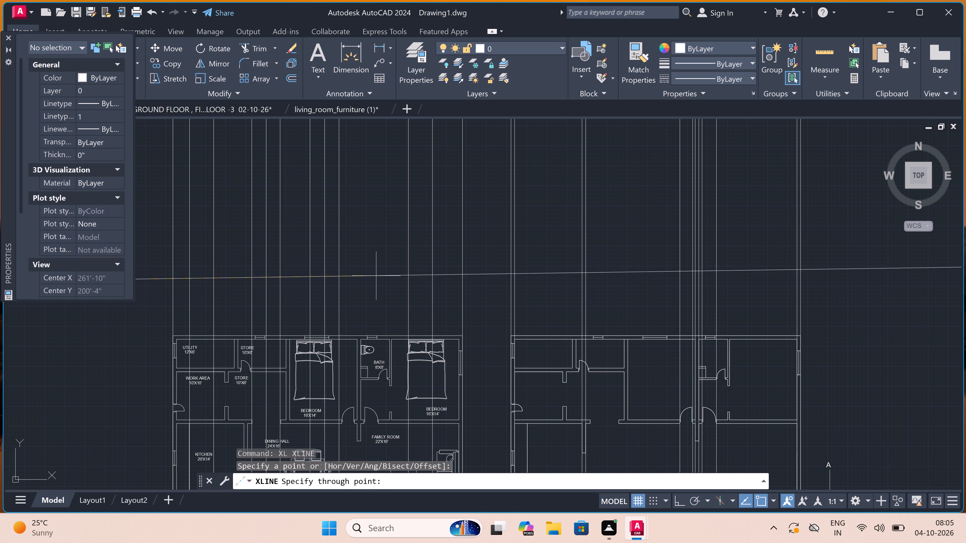
pyautogui.press('F8')
pyautogui.click(485, 268)
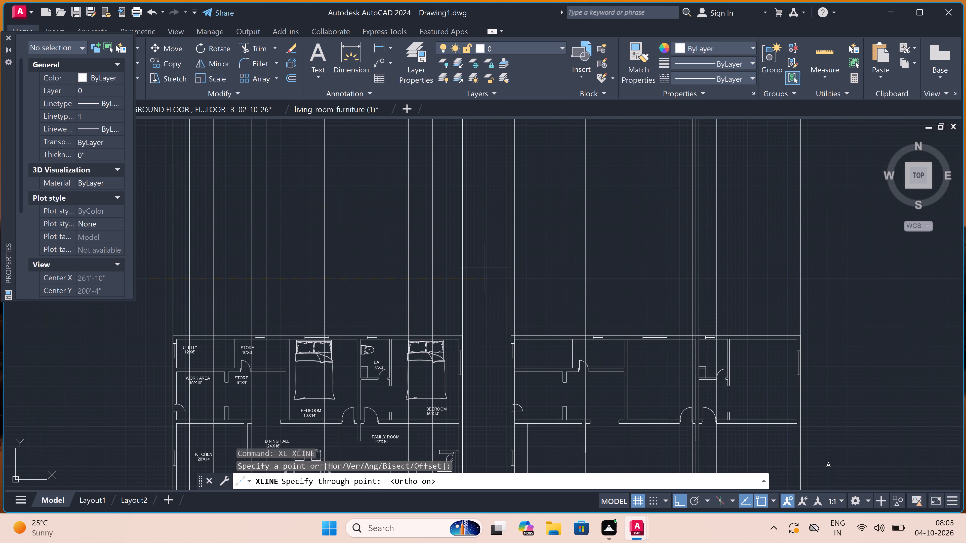
# Offset the horizontal construction line 1'6" to the north to add the next level above it.
pyautogui.press('Escape')
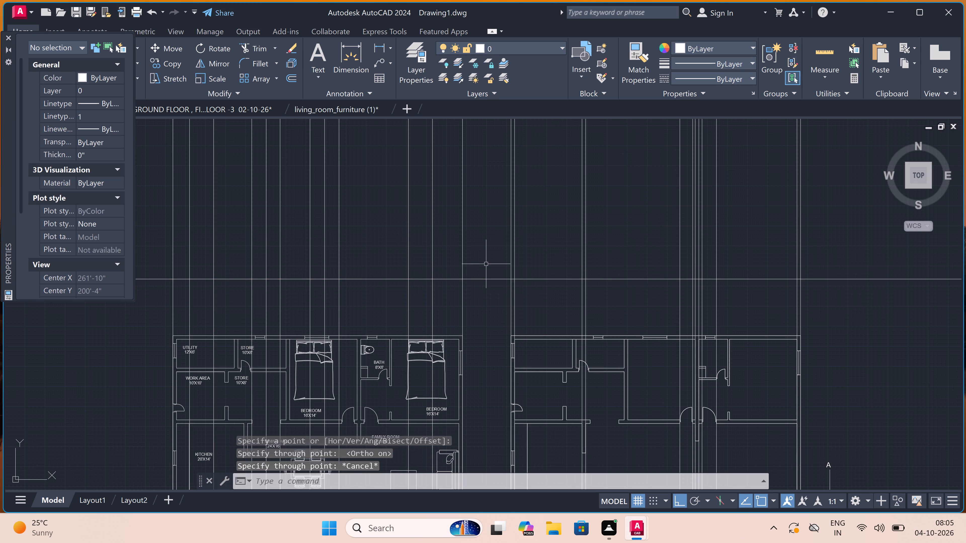
pyautogui.scroll(1, 490, 260)
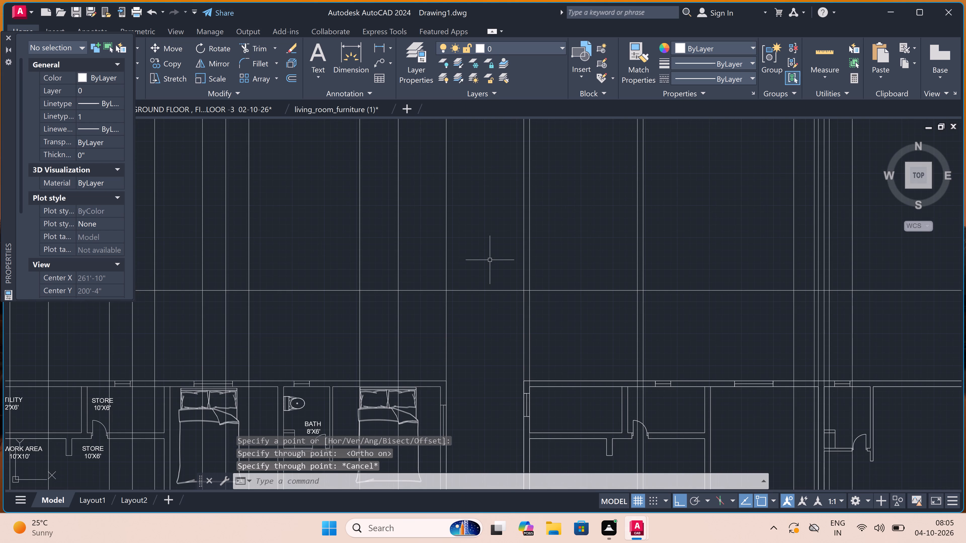
pyautogui.press('o')
pyautogui.press('space')
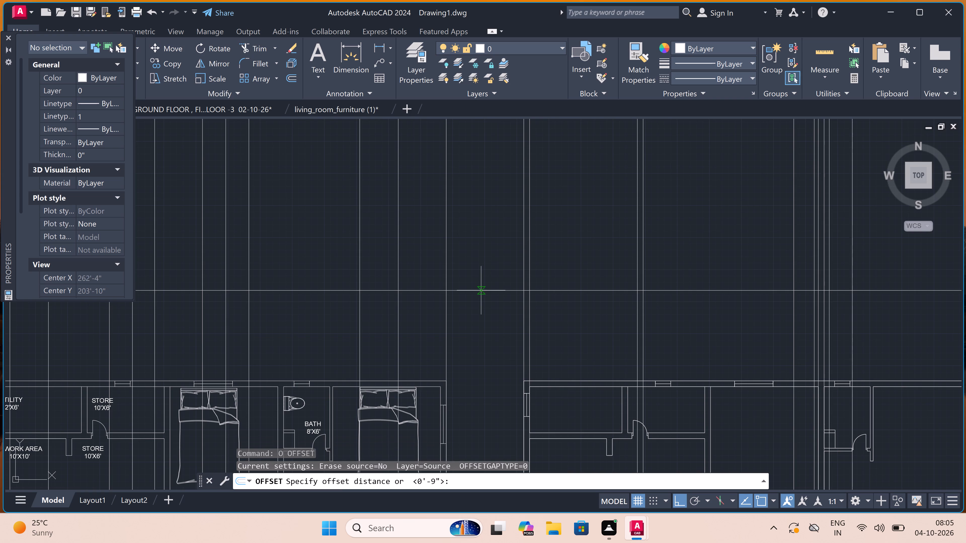
pyautogui.click(480, 288)
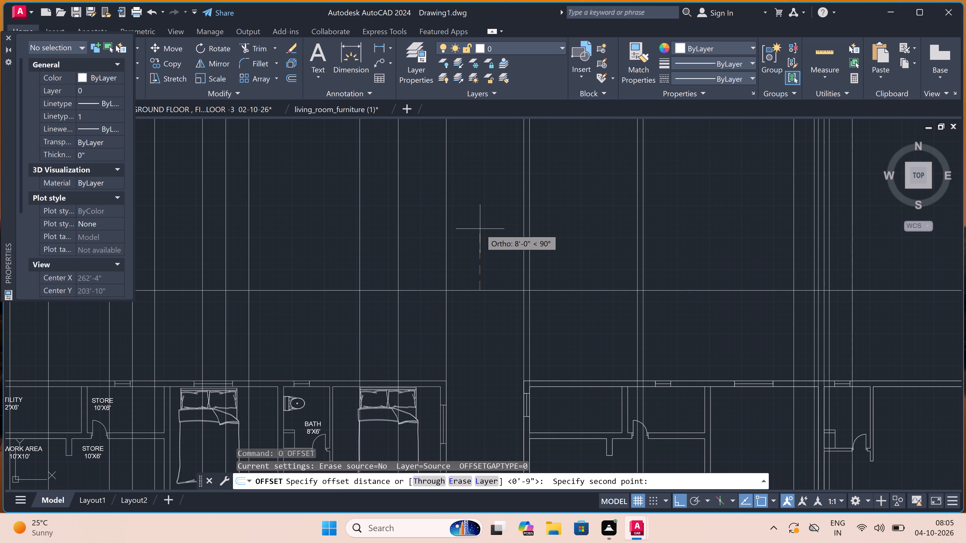
pyautogui.write("1'6")
pyautogui.hotkey('shift', '"')
pyautogui.press('space')
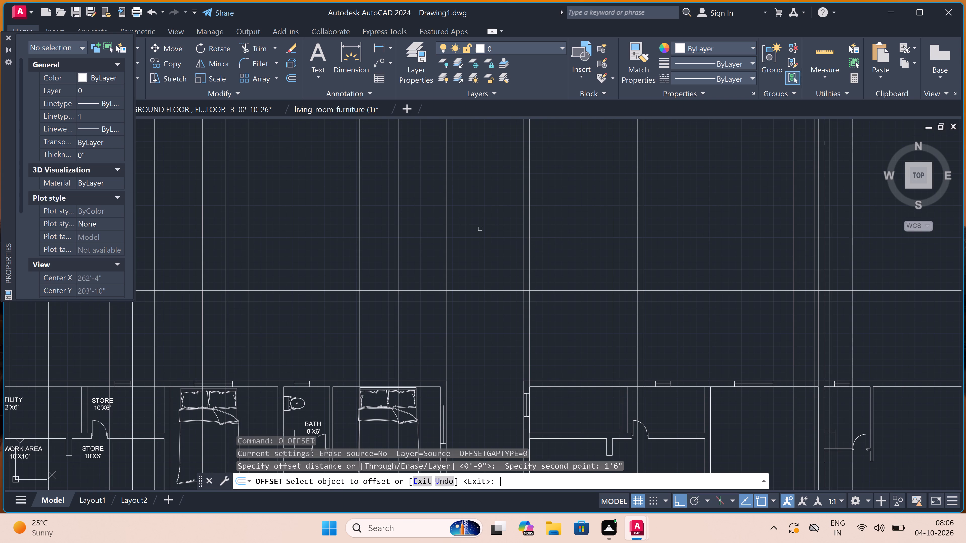
pyautogui.click(469, 290)
pyautogui.click(468, 266)
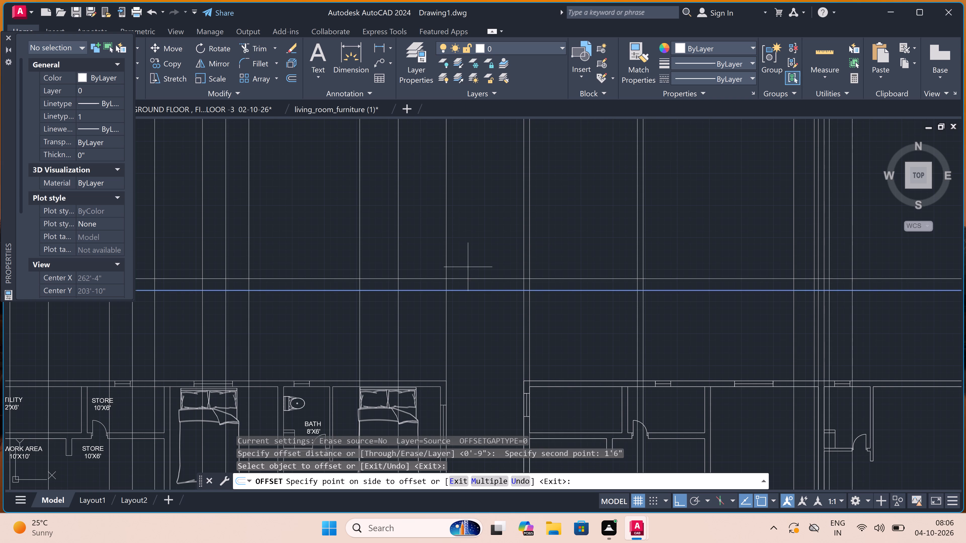
pyautogui.press('Escape')
# Offset the upper of the two horizontal construction lines 3' to the north.
pyautogui.press('space')
pyautogui.scroll(2, 467, 267)
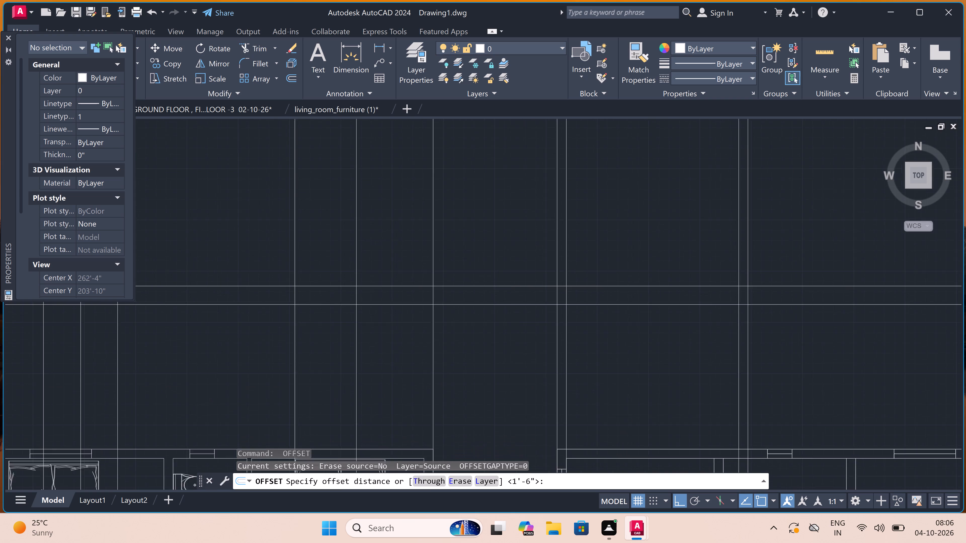
pyautogui.click(461, 294)
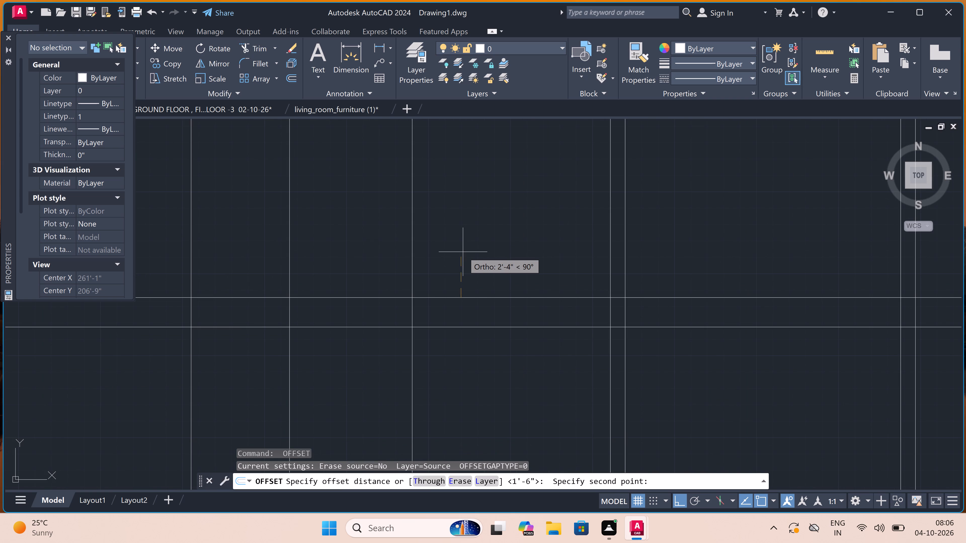
pyautogui.write("3'")
pyautogui.press('space')
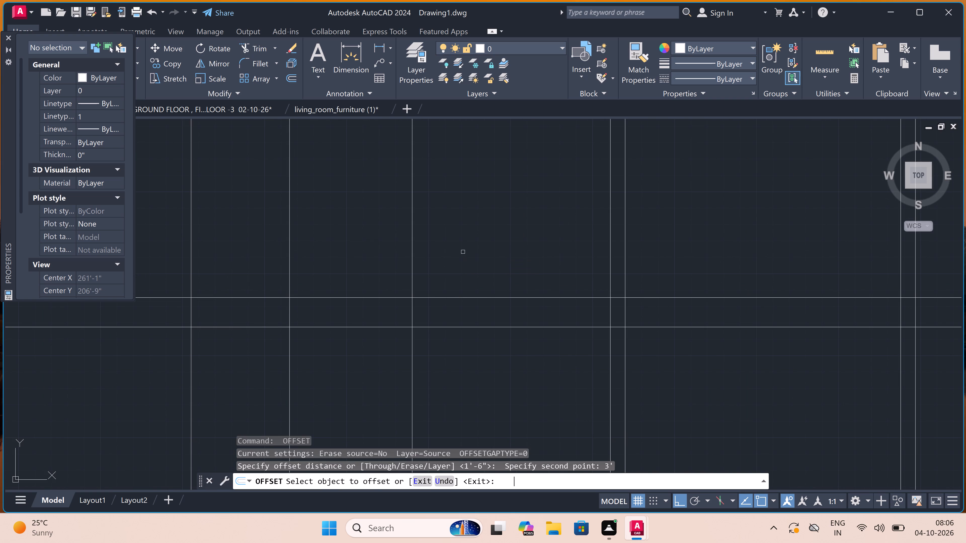
pyautogui.click(417, 296)
pyautogui.click(423, 259)
pyautogui.press('Escape')
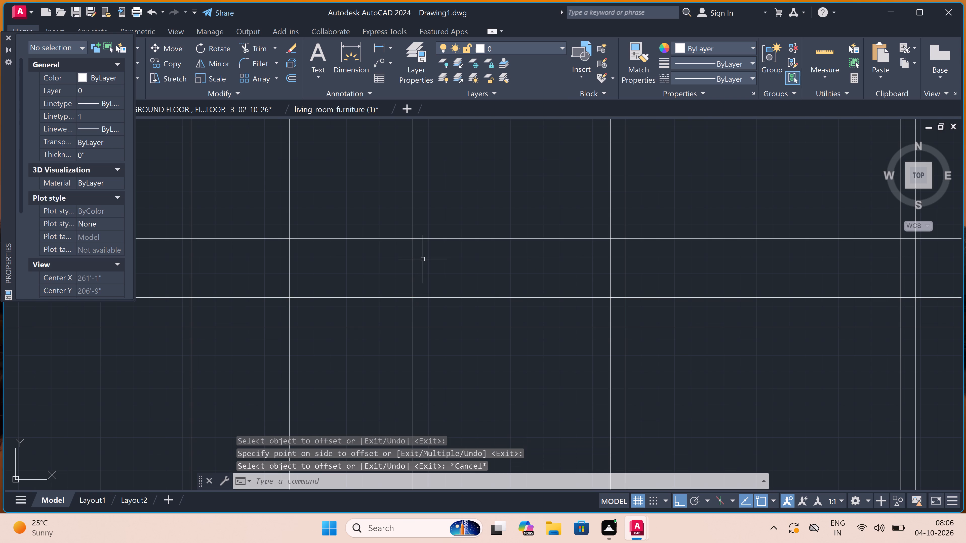
# Offset the topmost horizontal construction line 4' to the north.
pyautogui.scroll(-3, 423, 259)
pyautogui.scroll(4, 426, 239)
pyautogui.press('space')
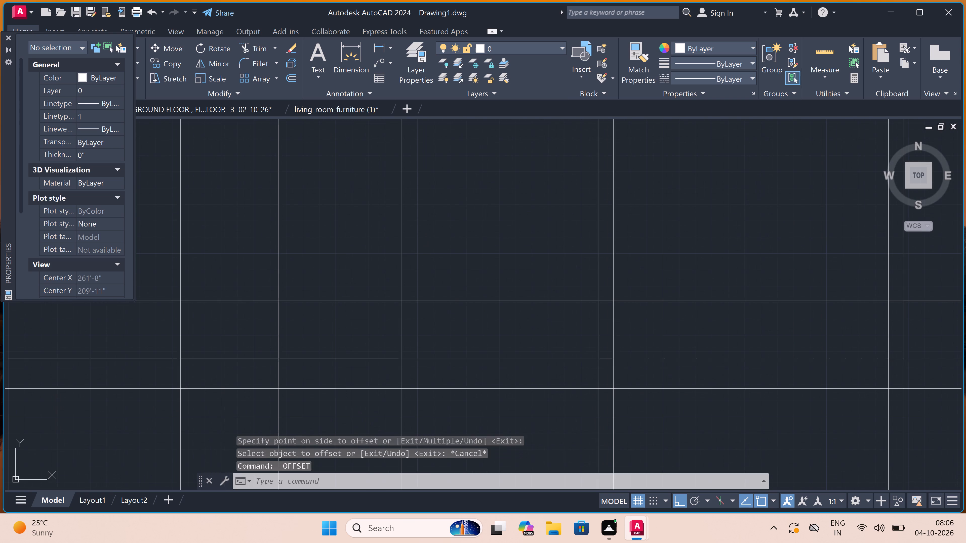
pyautogui.click(431, 301)
pyautogui.press('4')
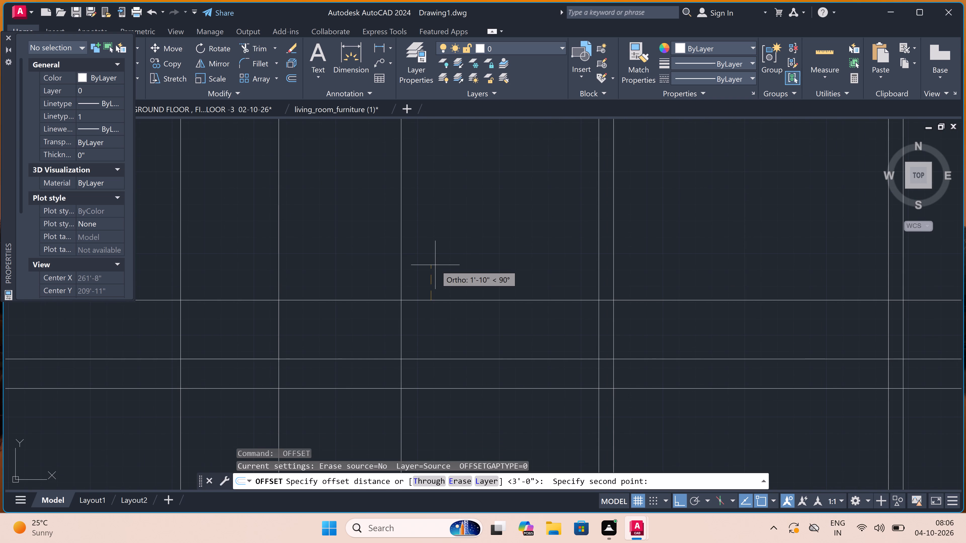
pyautogui.press("'")
pyautogui.press('space')
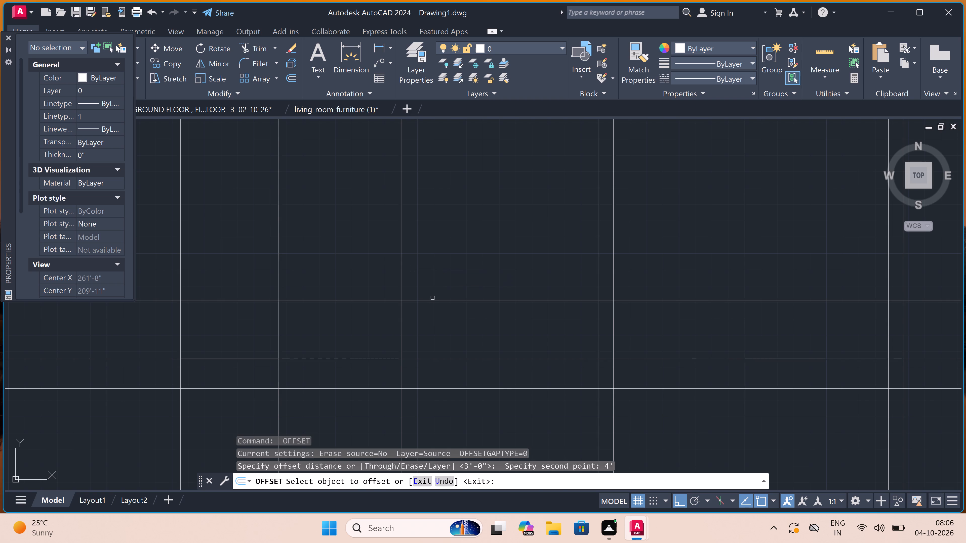
pyautogui.click(433, 299)
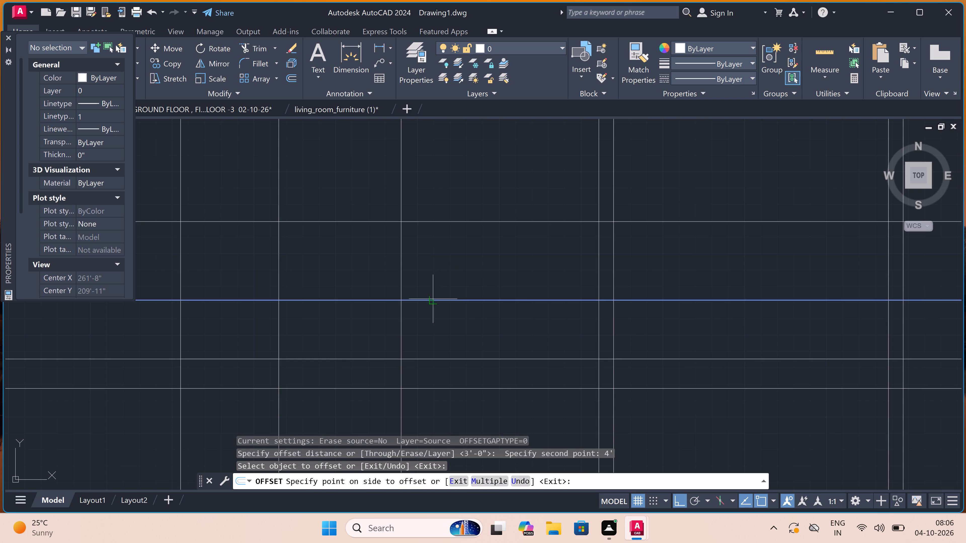
pyautogui.click(436, 262)
pyautogui.press('Escape')
# Offset the topmost of the four horizontal construction lines 3' to the north.
pyautogui.scroll(-4, 436, 262)
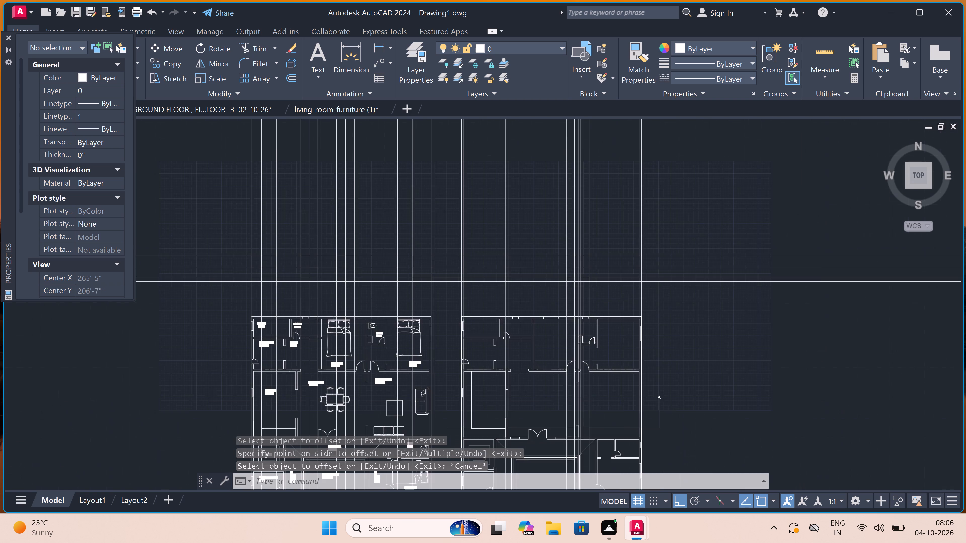
pyautogui.scroll(4, 442, 232)
pyautogui.press('space')
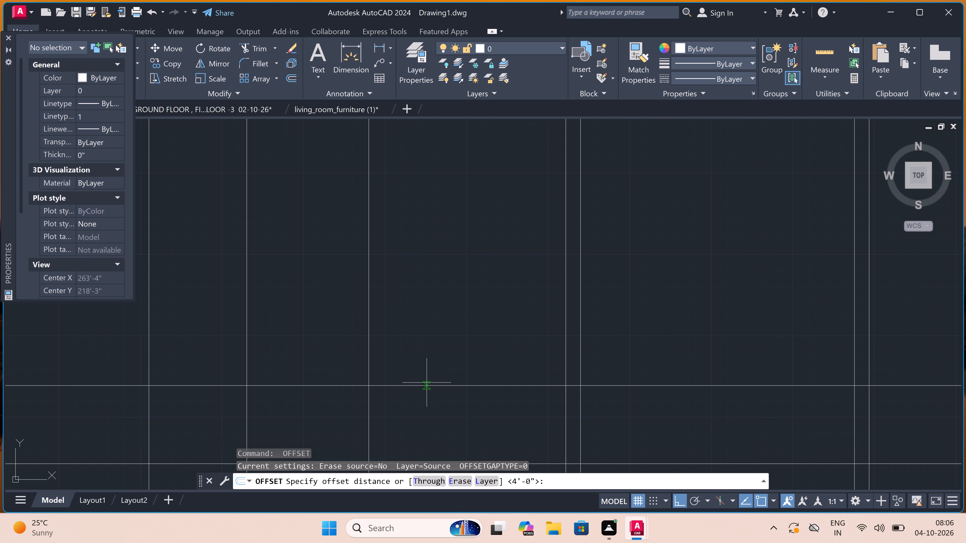
pyautogui.click(426, 383)
pyautogui.write("3'")
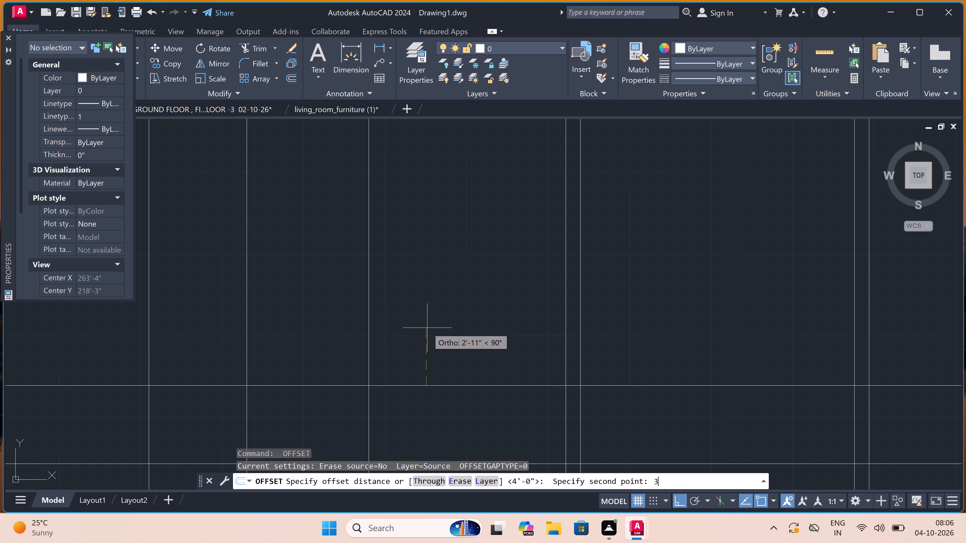
pyautogui.press('space')
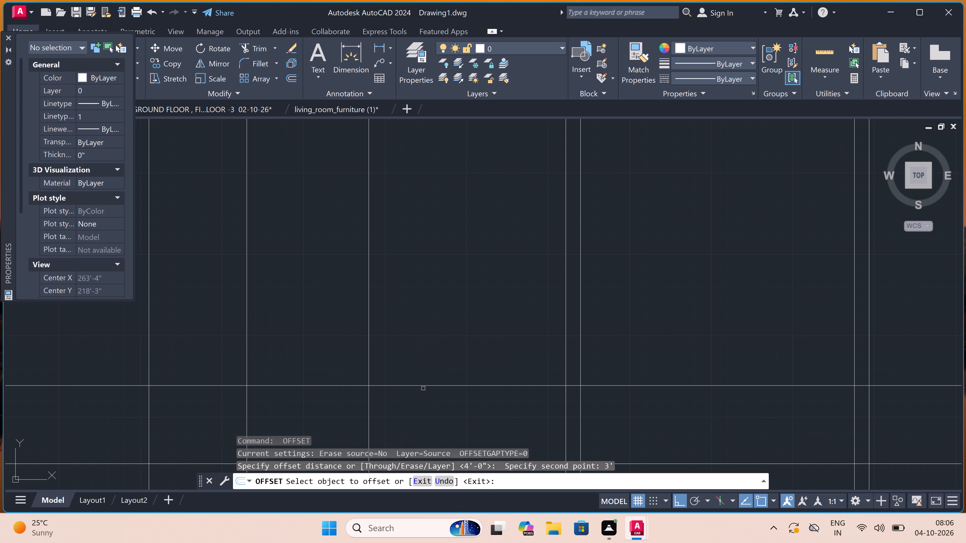
pyautogui.click(423, 385)
pyautogui.click(425, 359)
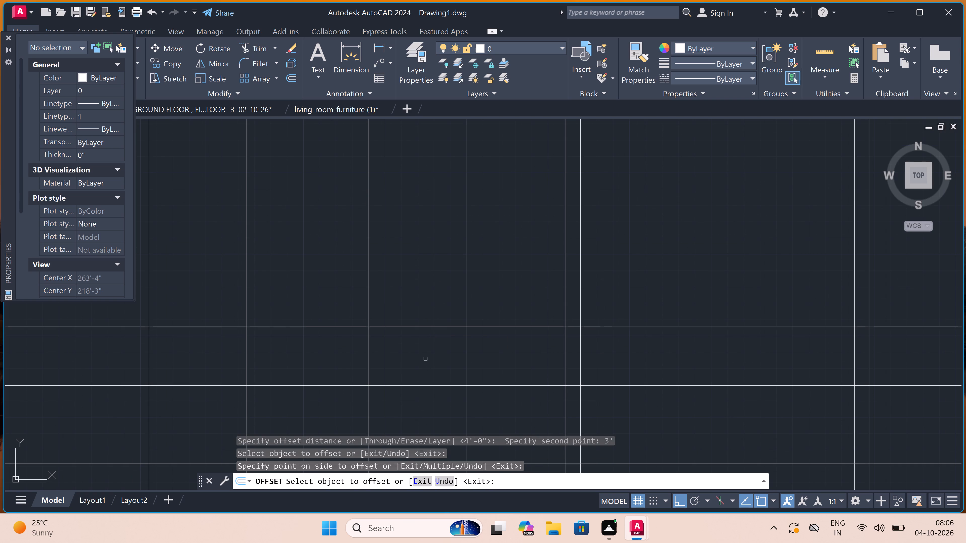
pyautogui.press('Escape')
# Offset the topmost horizontal construction line 6" to the north.
pyautogui.press('space')
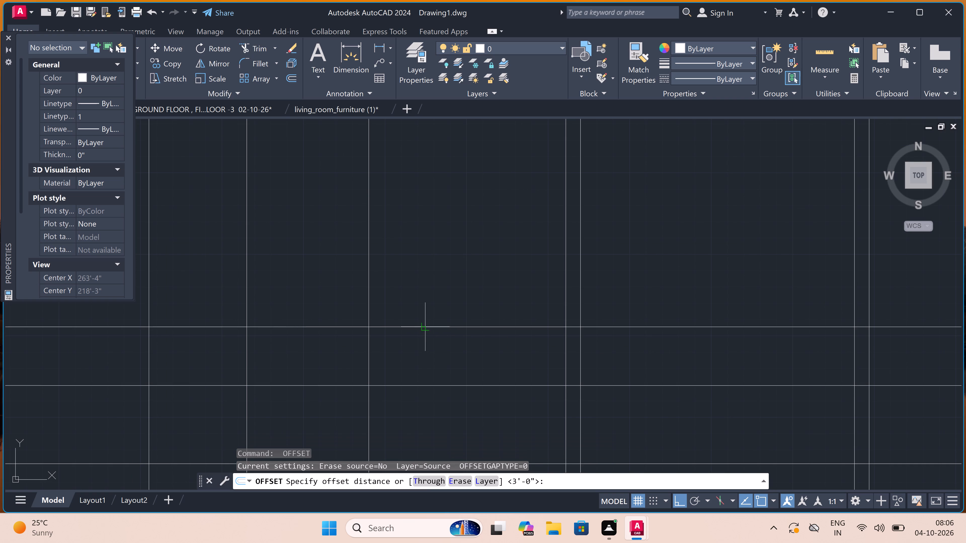
pyautogui.click(425, 330)
pyautogui.press('6')
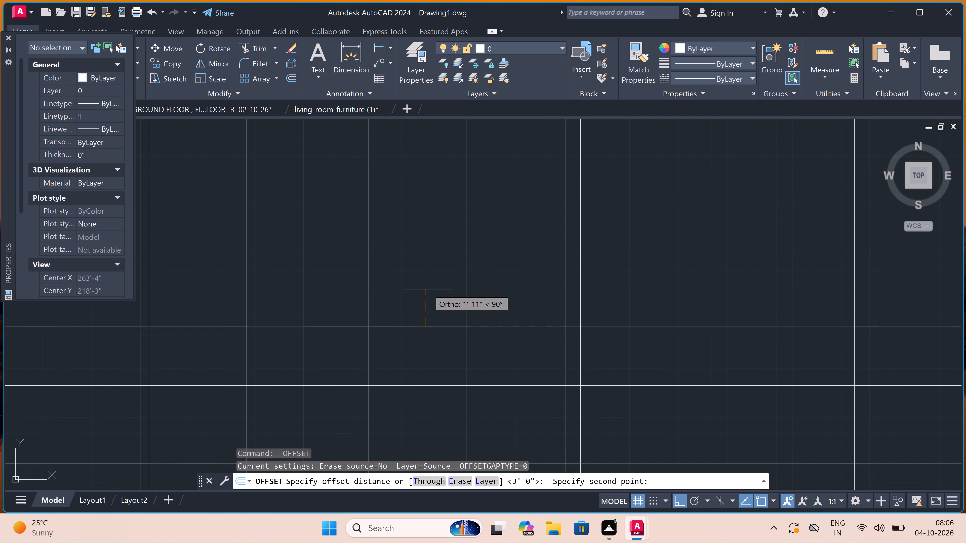
pyautogui.hotkey('shift', '"')
pyautogui.press('space')
pyautogui.click(405, 327)
pyautogui.click(407, 312)
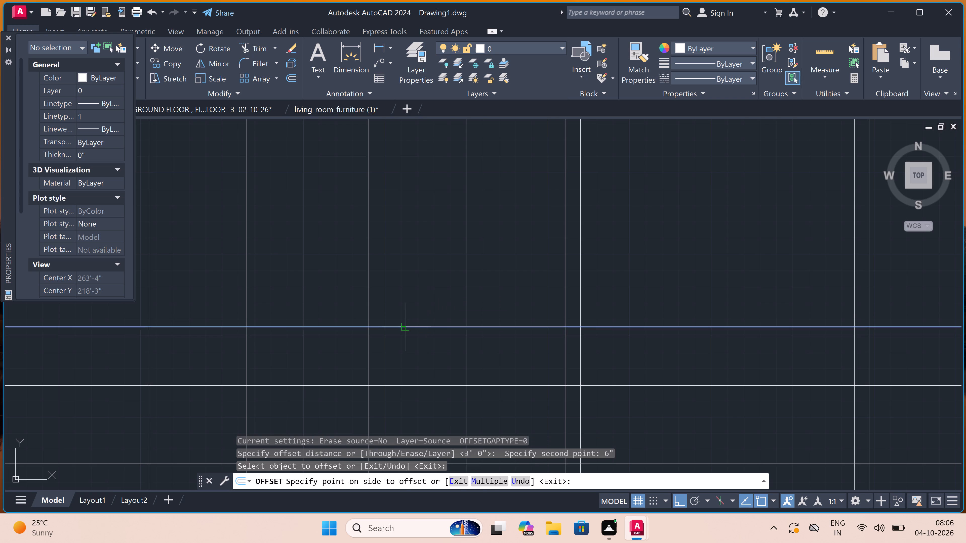
pyautogui.press('Escape')
# Offset the upper line of the 6" pair 3'6" to the north as the top level line.
pyautogui.press('space')
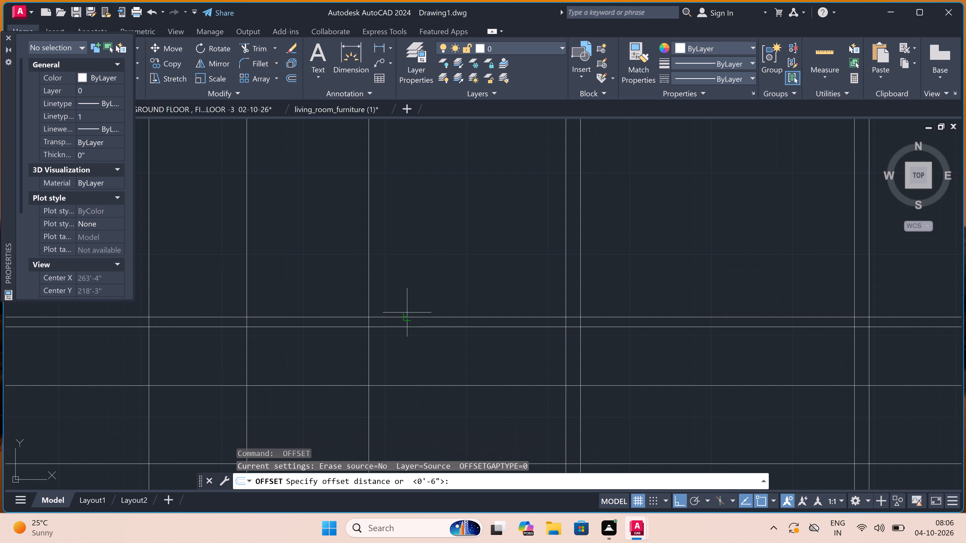
pyautogui.click(407, 312)
pyautogui.write("3'6")
pyautogui.hotkey('shift', '"')
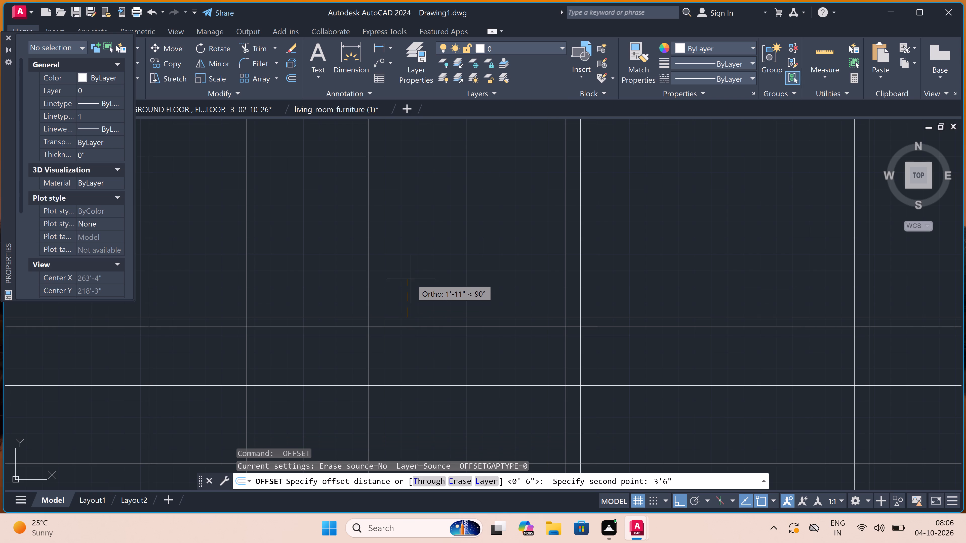
pyautogui.press('space')
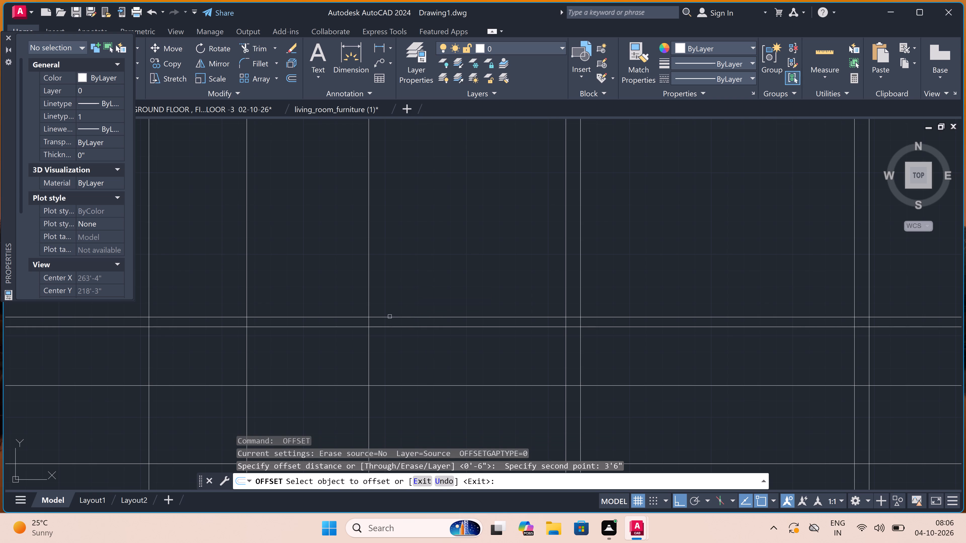
pyautogui.click(390, 316)
pyautogui.click(395, 294)
pyautogui.press('Escape')
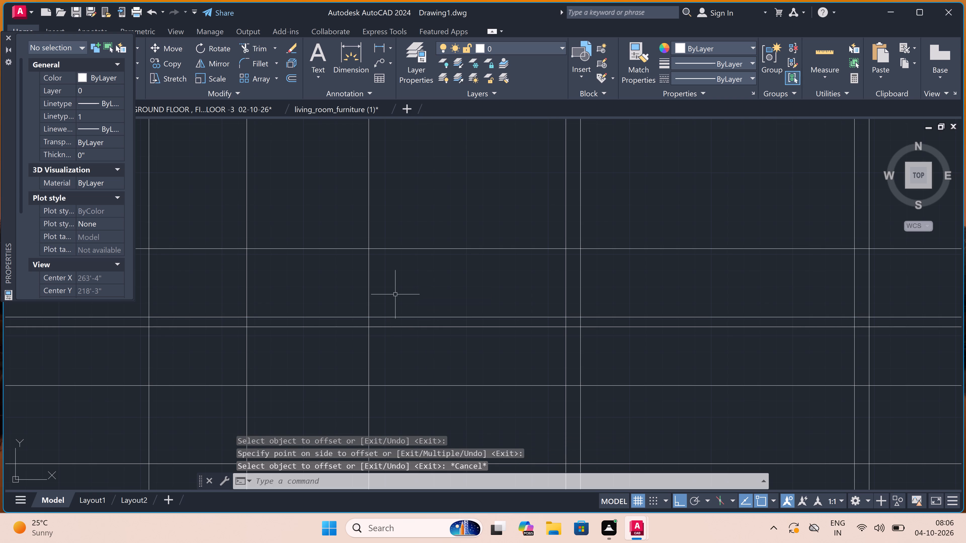
# Trim all vertical projection lines of both plans above the topmost horizontal level line.
pyautogui.write('TR')
pyautogui.press('space')
pyautogui.scroll(-4, 395, 294)
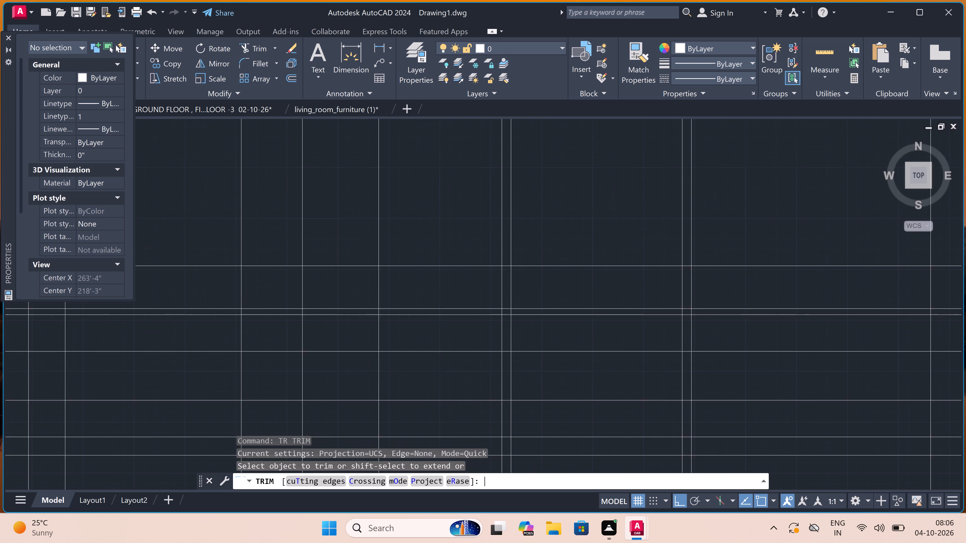
pyautogui.doubleClick(185, 257)
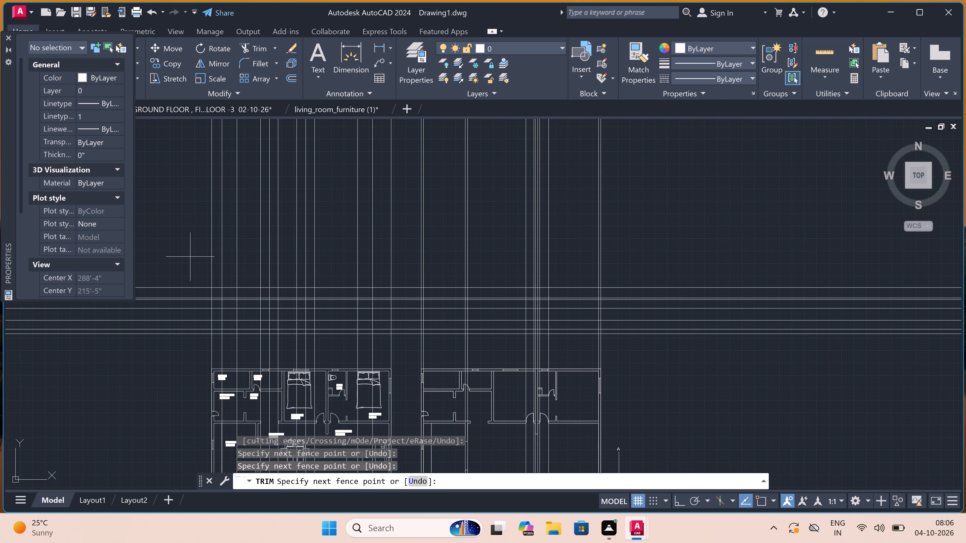
pyautogui.click(616, 264)
# Trim the horizontal level lines beyond the copied plan's outermost east projection line.
pyautogui.click(632, 254)
pyautogui.click(637, 363)
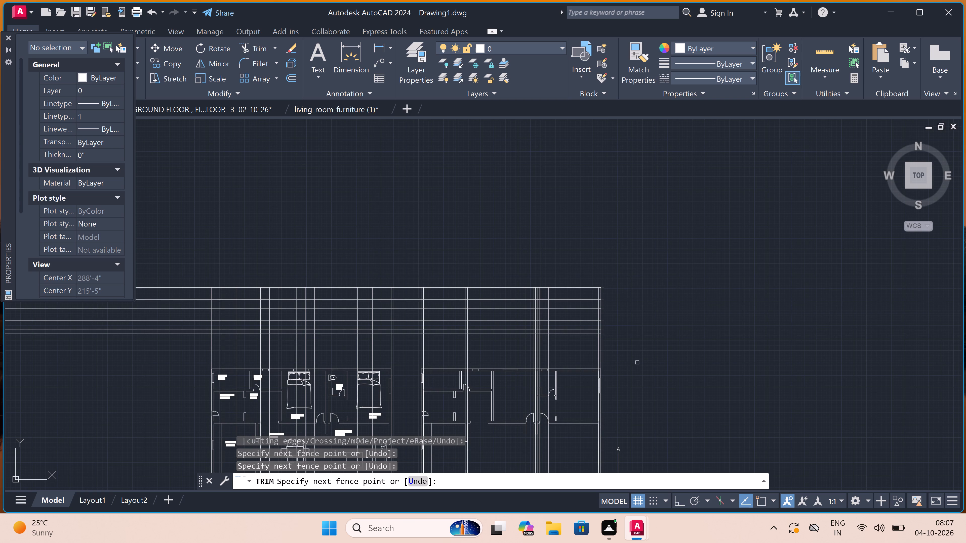
# Trim all vertical projection lines of both plans below the lowest horizontal level line.
pyautogui.click(628, 345)
pyautogui.click(113, 341)
# Trim the horizontal level lines west of the original plan's grid and in the gap between the two plans' grids.
pyautogui.click(123, 355)
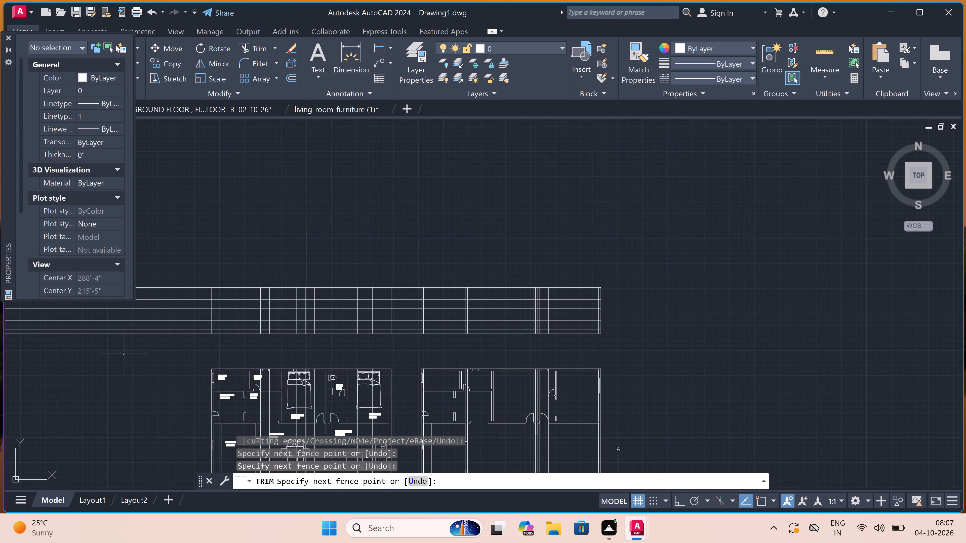
pyautogui.click(196, 268)
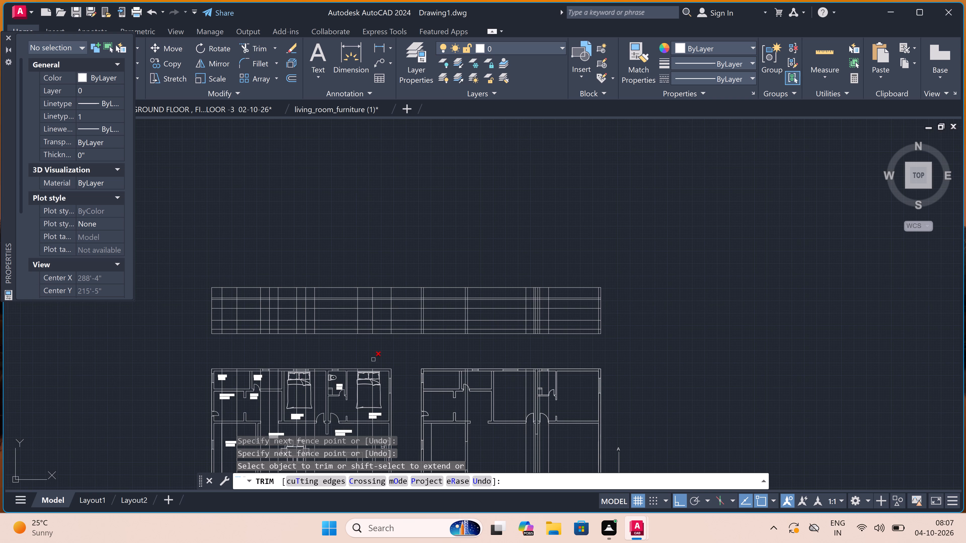
pyautogui.click(402, 347)
pyautogui.click(405, 255)
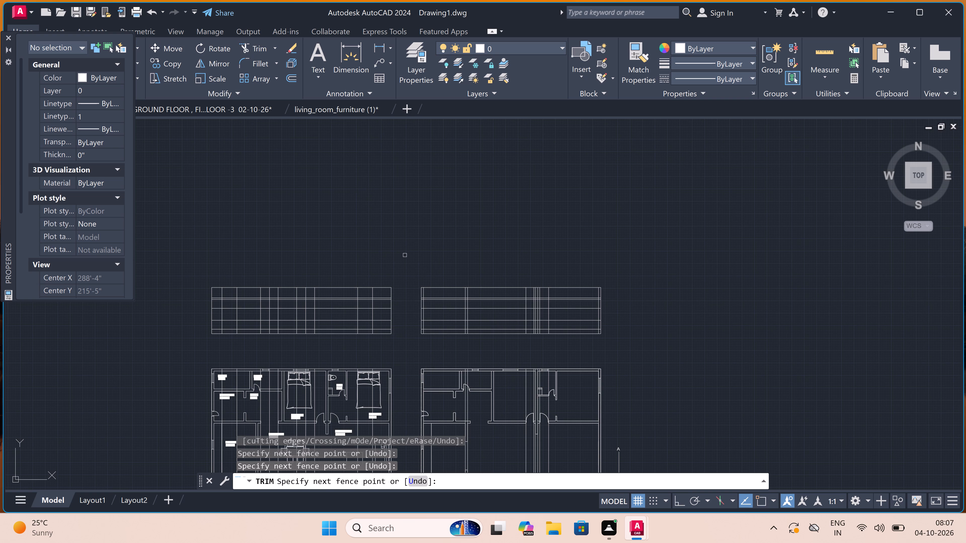
# Trim the inner vertical lines of the copied plan's grid between the top level line and the 6" pair, keeping both outermost lines.
pyautogui.scroll(3, 595, 291)
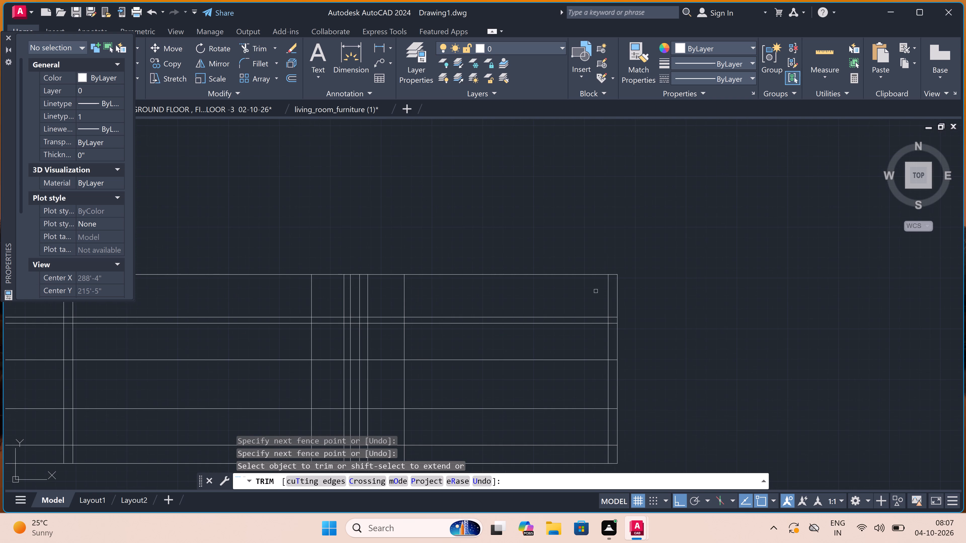
pyautogui.scroll(3, 608, 303)
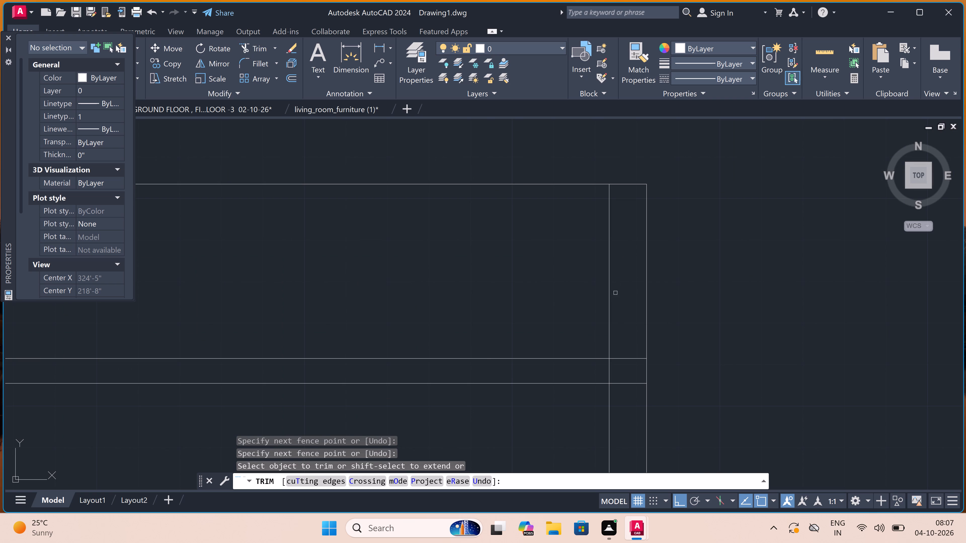
pyautogui.click(615, 293)
pyautogui.scroll(-5, 514, 295)
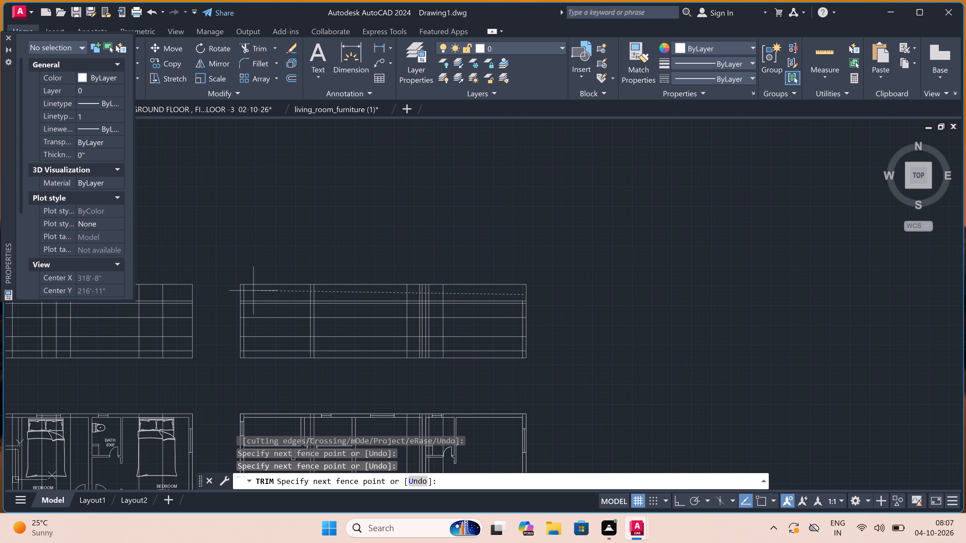
pyautogui.scroll(5, 247, 291)
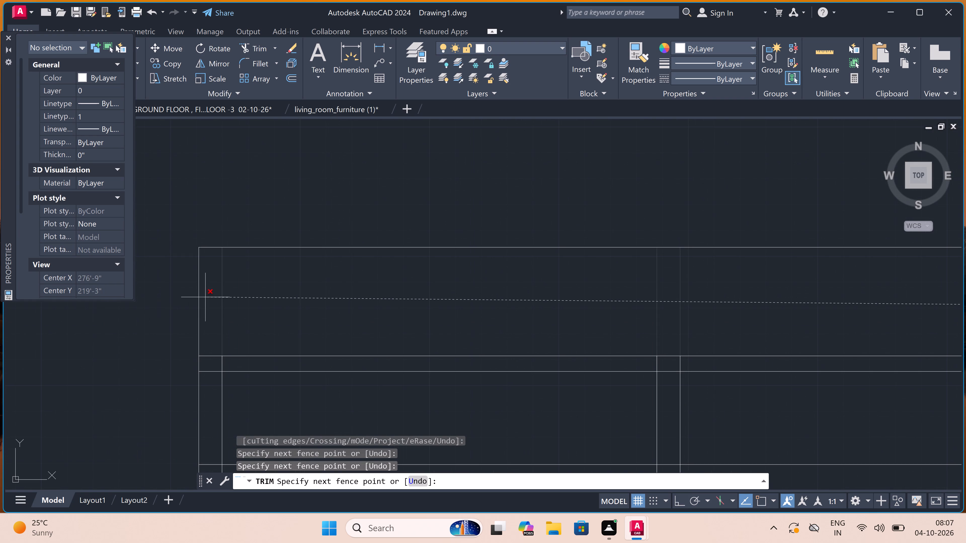
pyautogui.click(201, 297)
# Trim the inner vertical lines of the copied plan's grid between its two lowest level lines, keeping both outermost lines.
pyautogui.scroll(-5, 215, 289)
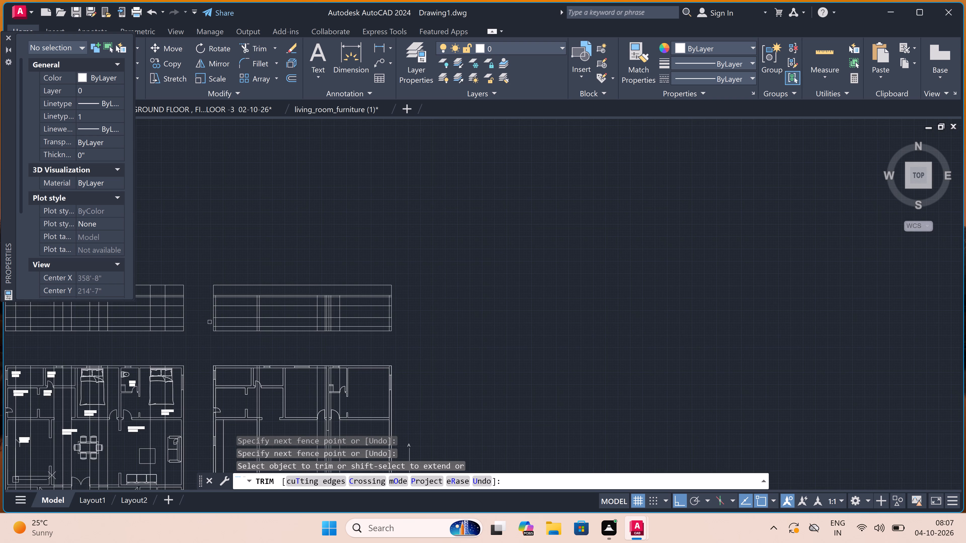
pyautogui.scroll(5, 219, 325)
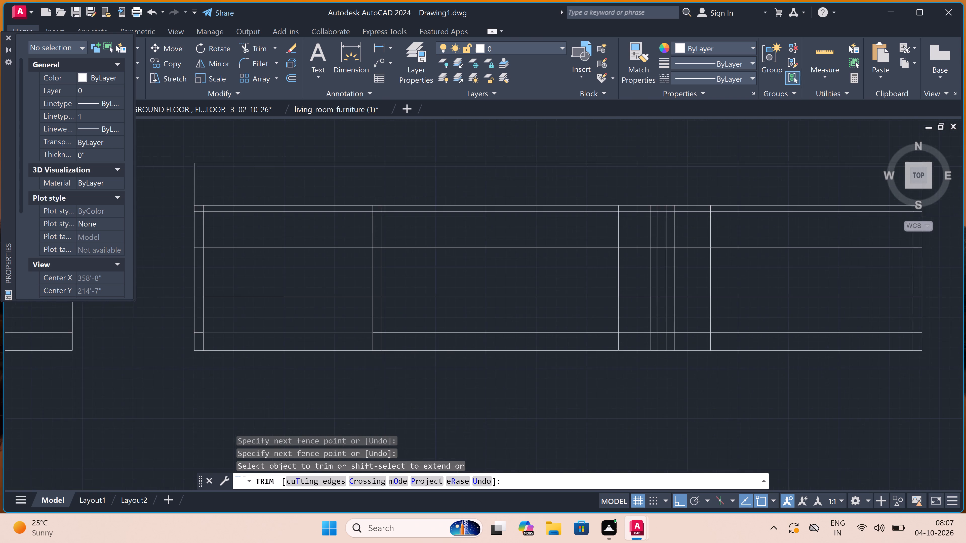
pyautogui.click(167, 366)
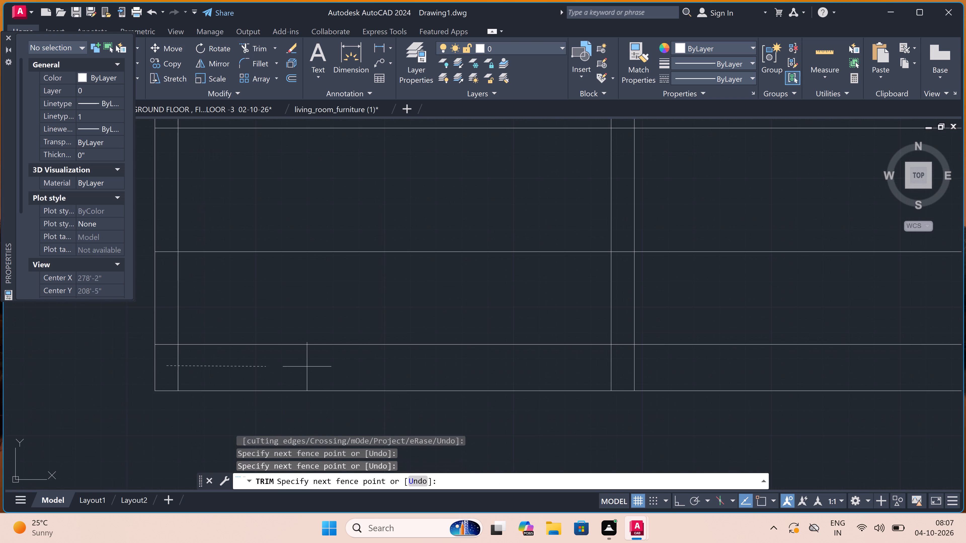
pyautogui.scroll(-4, 327, 365)
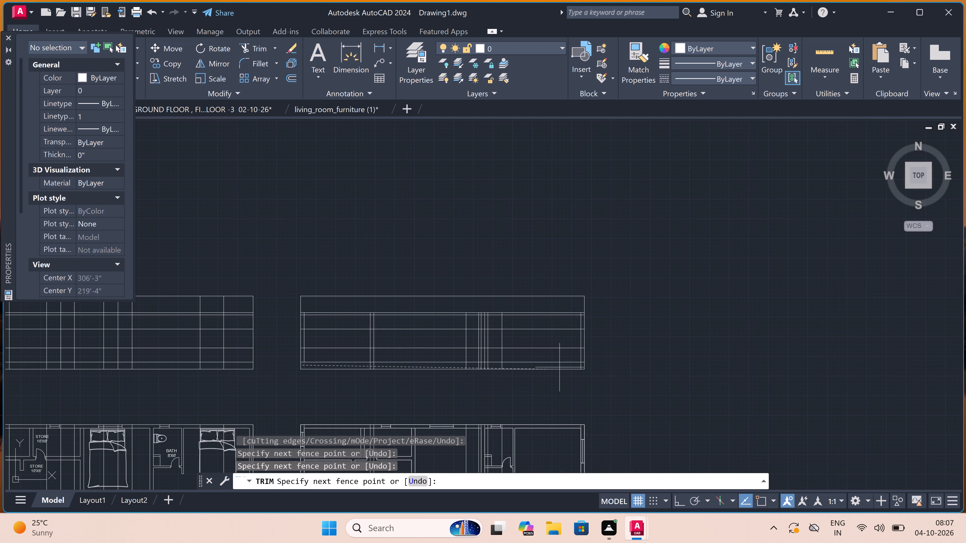
pyautogui.scroll(3, 587, 363)
pyautogui.scroll(4, 560, 372)
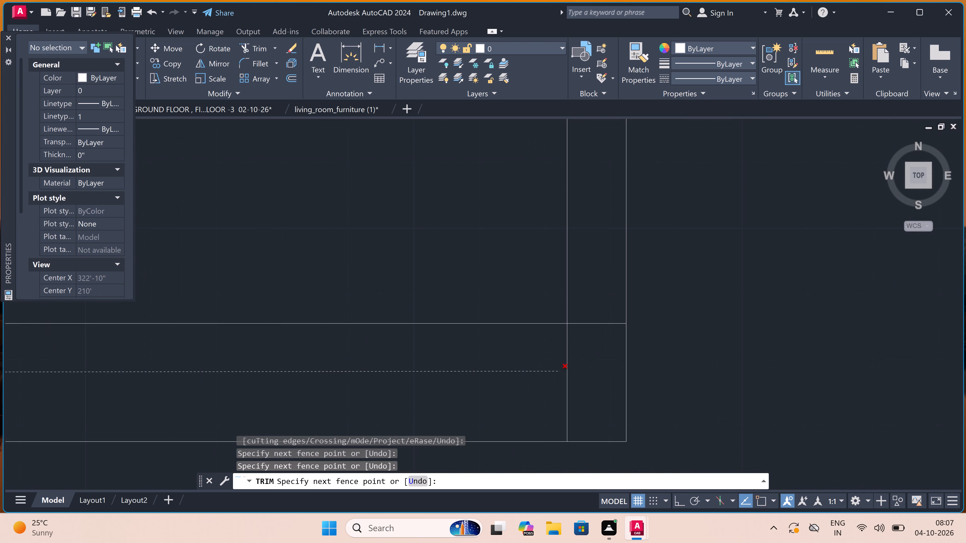
pyautogui.click(584, 365)
# Trim the two middle horizontal level lines inside the outer east wall strip of the copied plan's grid.
pyautogui.scroll(-3, 533, 360)
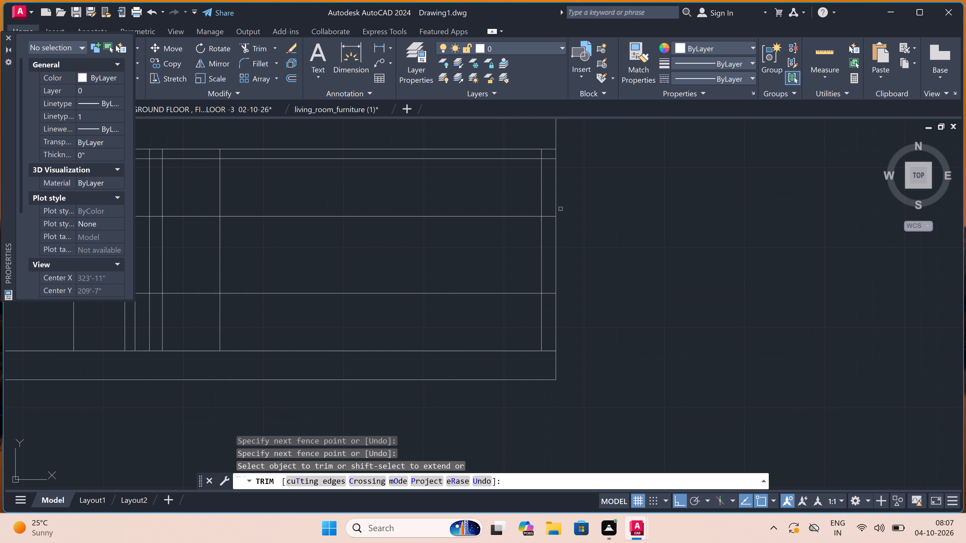
pyautogui.click(547, 198)
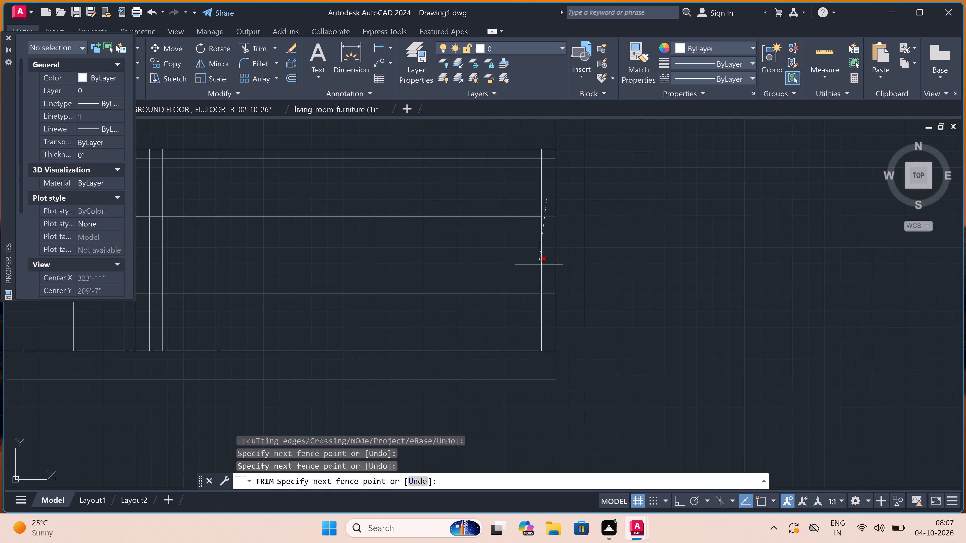
pyautogui.scroll(3, 544, 301)
pyautogui.click(544, 301)
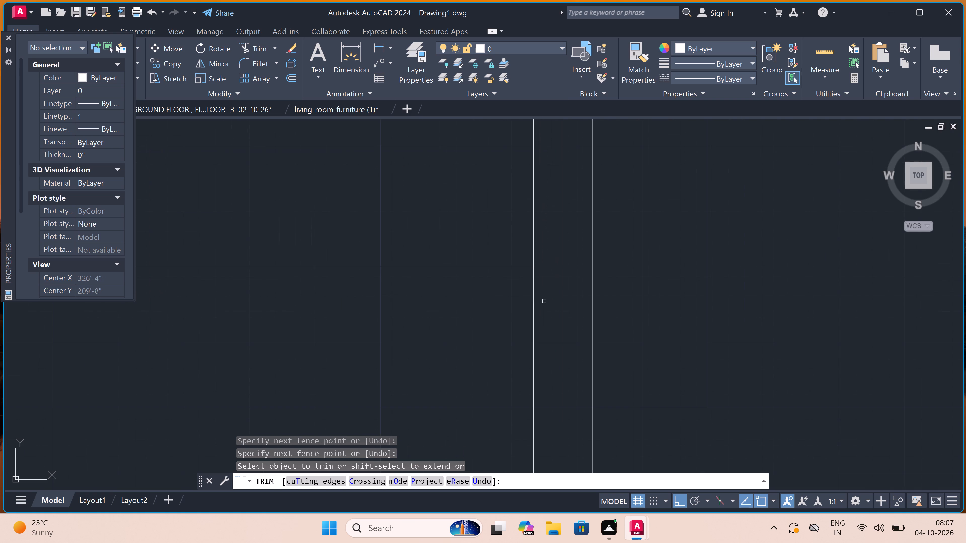
# Trim the inner vertical lines of the copied plan's grid between the two lines of the 6" pair, keeping the outermost lines.
pyautogui.scroll(-5, 544, 301)
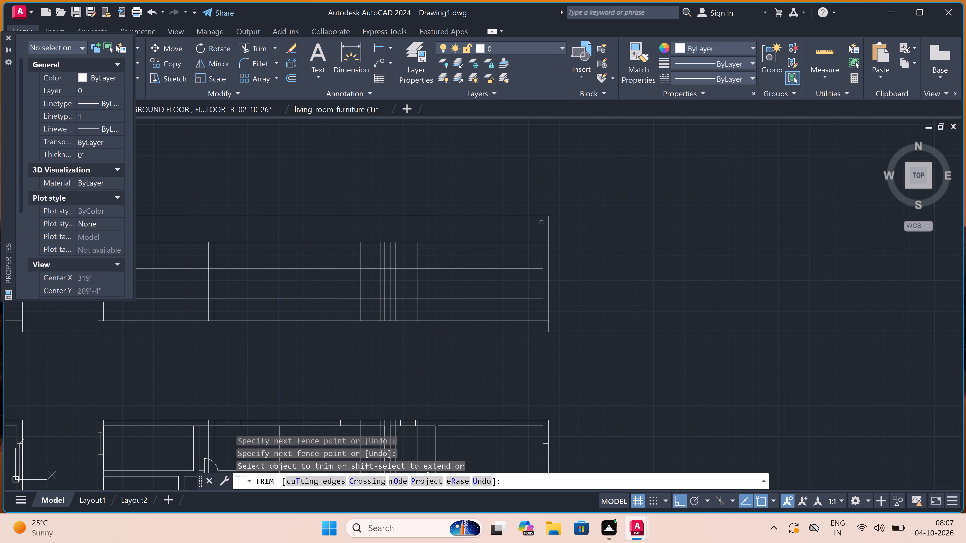
pyautogui.scroll(5, 546, 241)
pyautogui.click(536, 261)
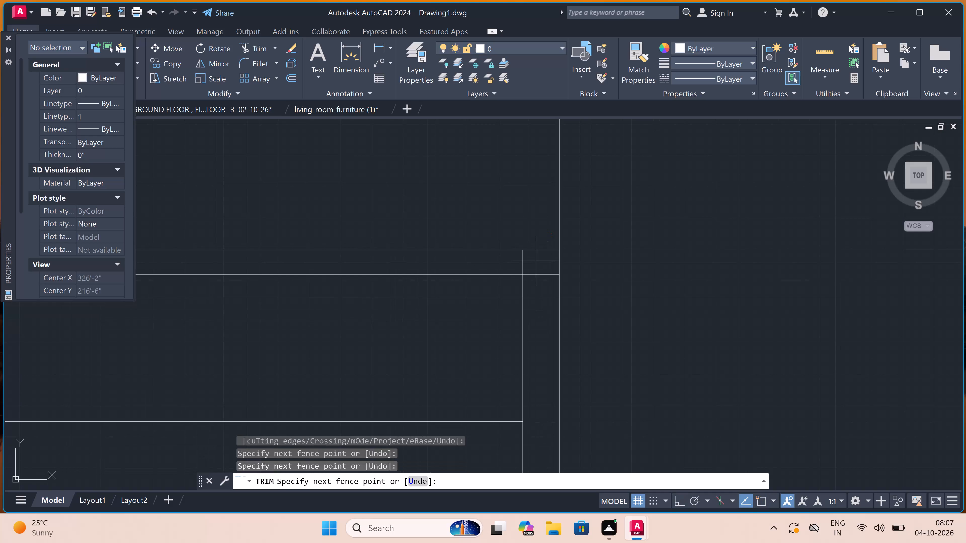
pyautogui.scroll(-5, 457, 268)
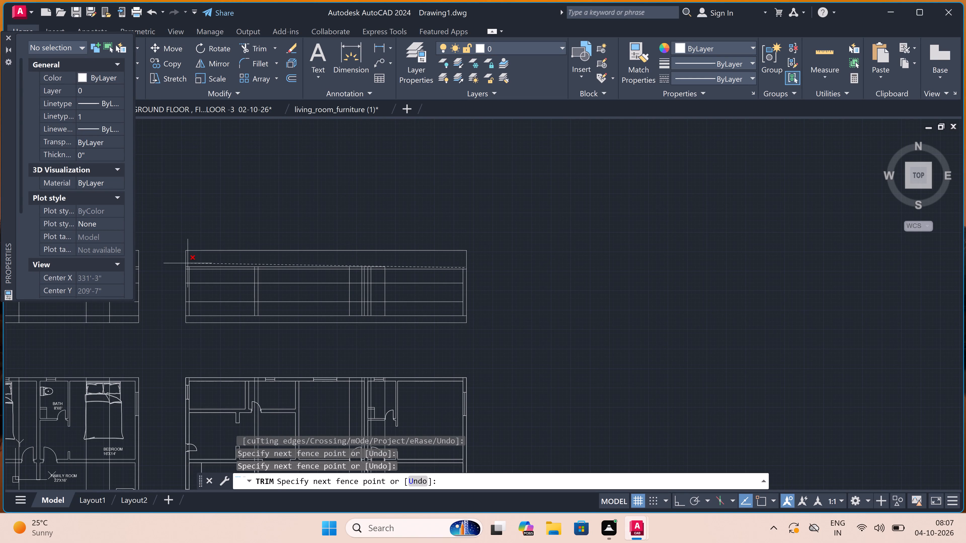
pyautogui.scroll(4, 188, 263)
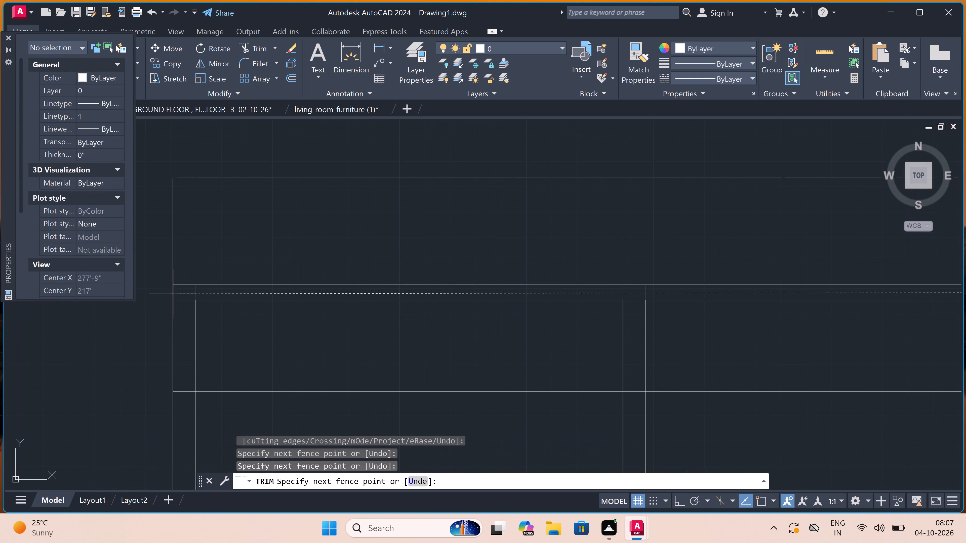
pyautogui.scroll(3, 172, 298)
pyautogui.doubleClick(198, 272)
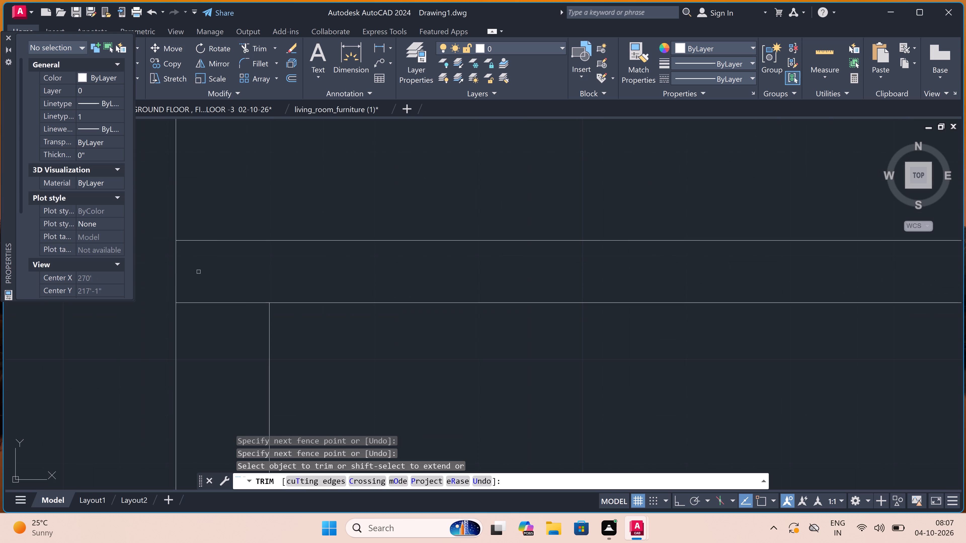
# Trim the two middle horizontal level lines inside the outer west wall strip of the copied plan's grid.
pyautogui.scroll(-2, 200, 271)
pyautogui.click(200, 271)
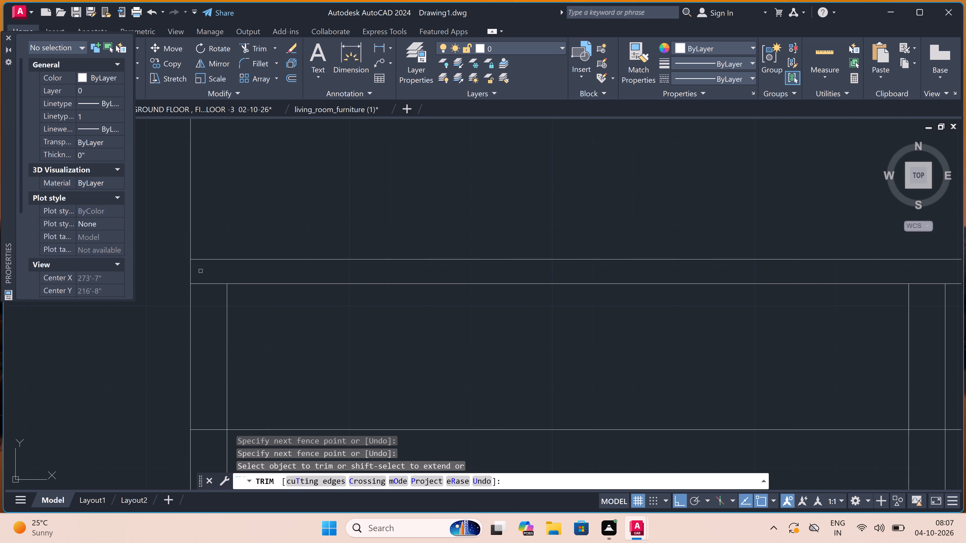
pyautogui.scroll(-2, 202, 275)
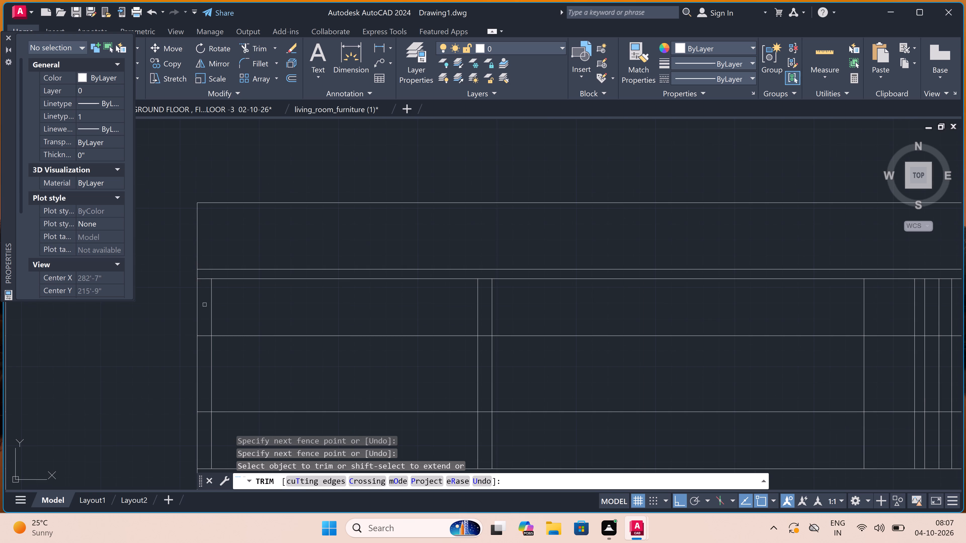
pyautogui.doubleClick(205, 305)
pyautogui.scroll(-1, 206, 358)
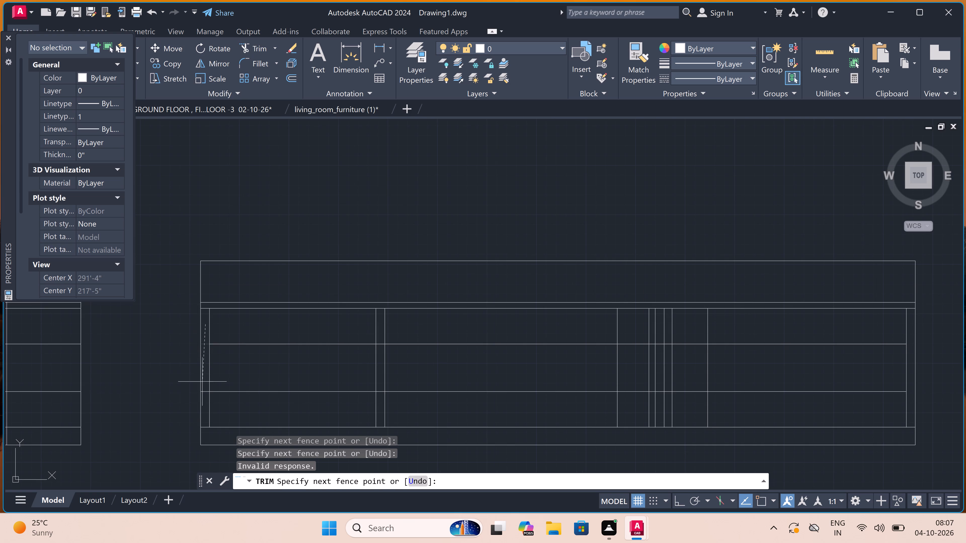
pyautogui.scroll(3, 205, 398)
pyautogui.click(207, 396)
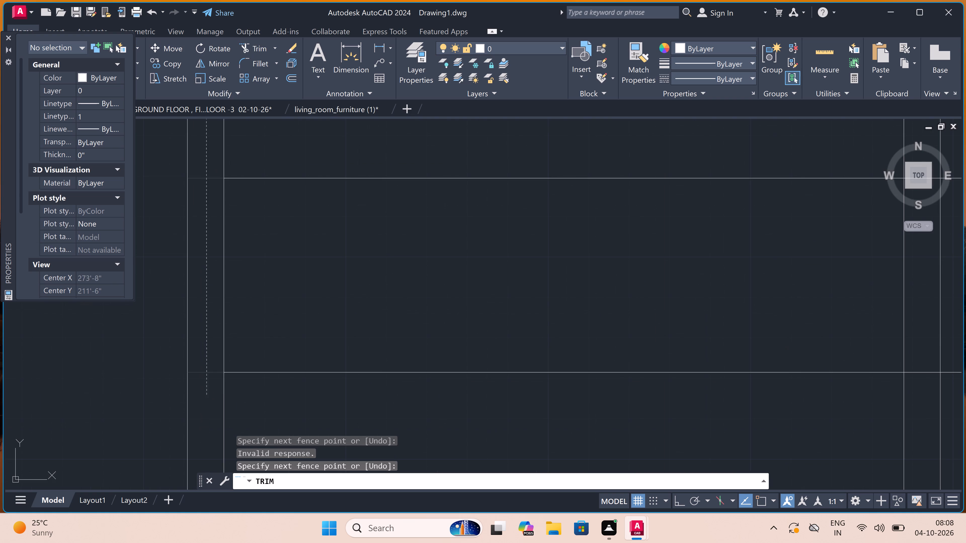
# Trim the two middle horizontal level lines between the outer west wall and the first inner wall pair of the copied plan's grid.
pyautogui.scroll(-6, 319, 304)
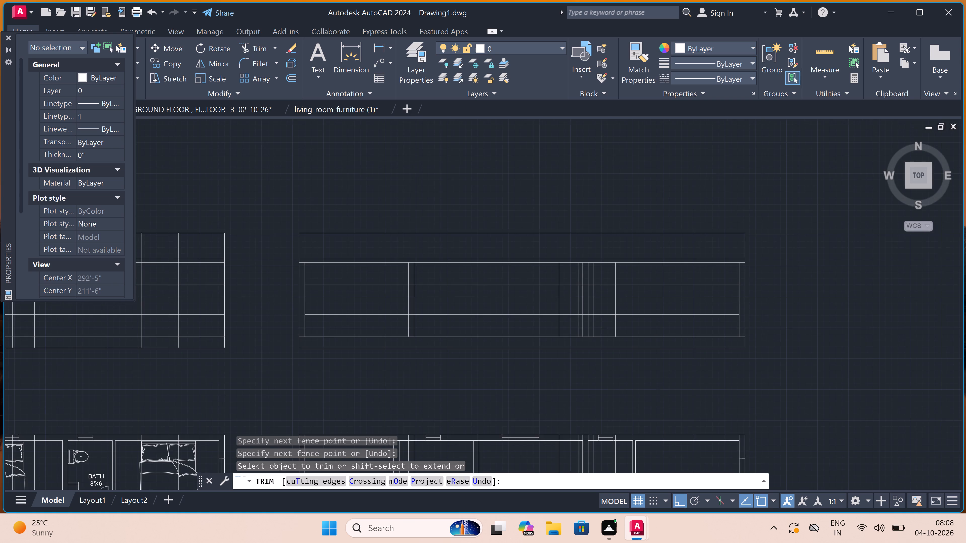
pyautogui.scroll(2, 324, 317)
pyautogui.scroll(-2, 334, 301)
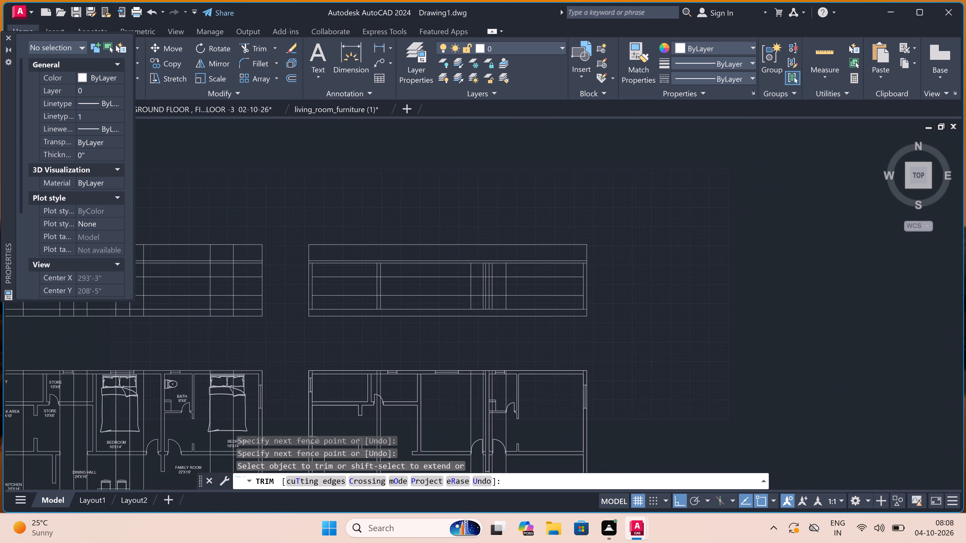
pyautogui.scroll(-1, 334, 301)
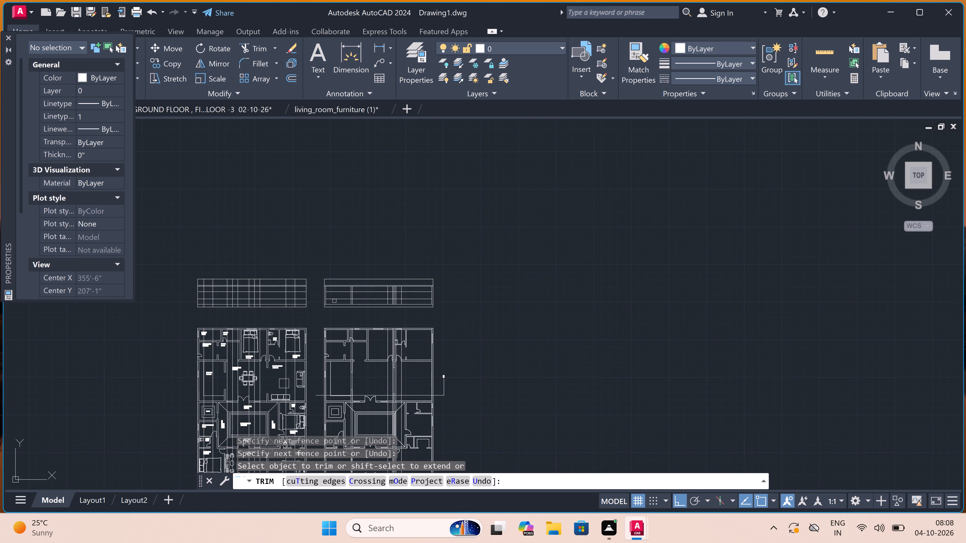
pyautogui.scroll(4, 334, 301)
pyautogui.click(335, 301)
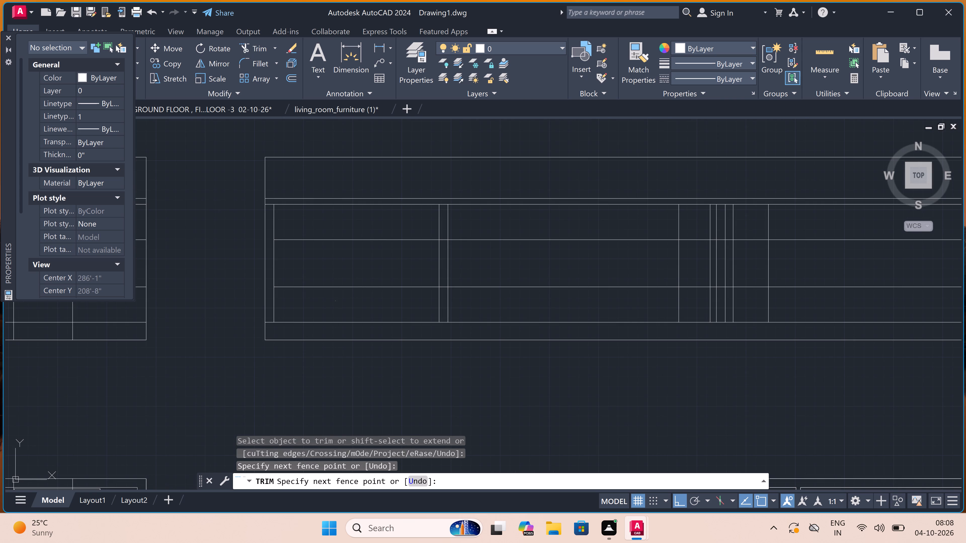
pyautogui.click(351, 233)
# Trim the two middle horizontal level lines inside the first inner wall pair from the west in the copied plan's grid.
pyautogui.scroll(-1, 351, 233)
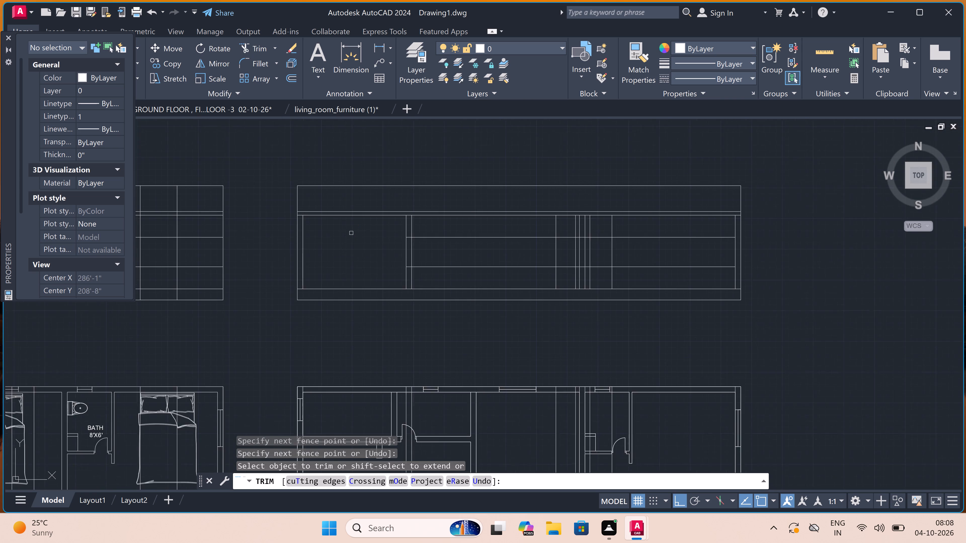
pyautogui.scroll(-1, 351, 233)
pyautogui.scroll(1, 385, 233)
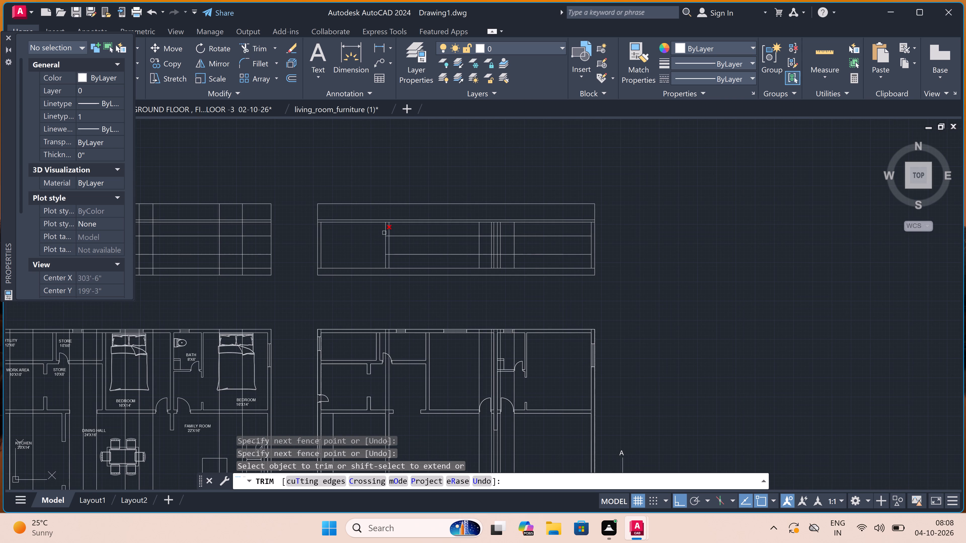
pyautogui.scroll(3, 385, 233)
pyautogui.doubleClick(397, 229)
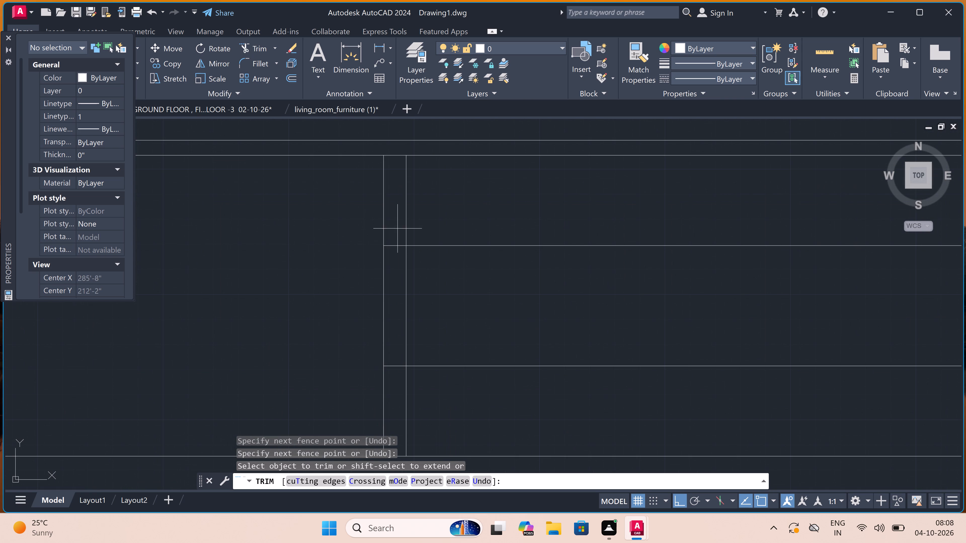
pyautogui.click(392, 385)
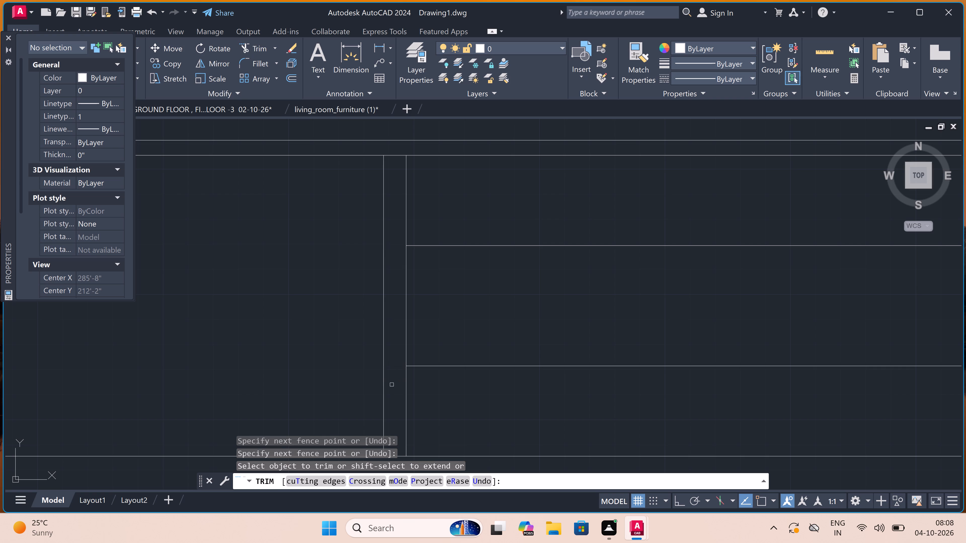
# Trim the two middle horizontal level lines in the wide bay east of the first inner wall pair of the copied plan's grid.
pyautogui.scroll(-3, 379, 331)
pyautogui.tripleClick(433, 351)
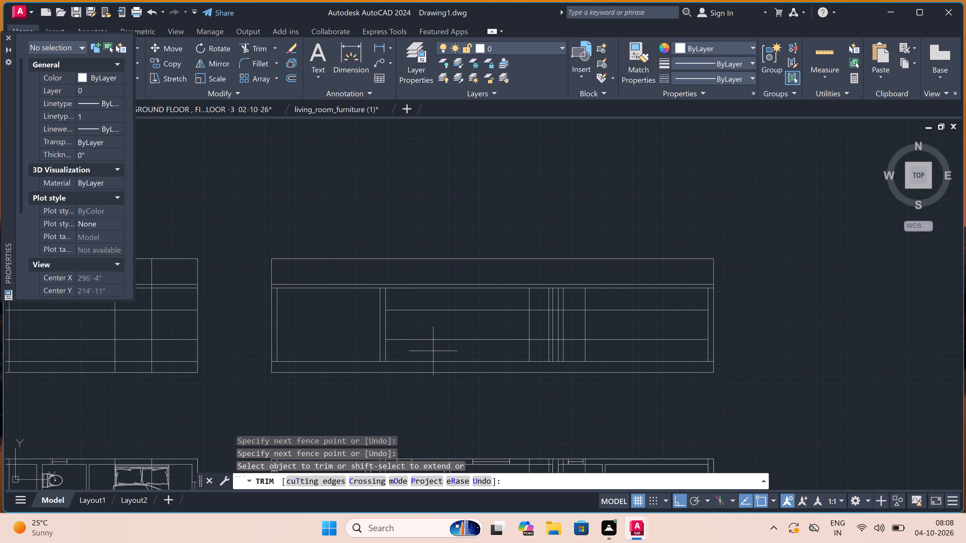
pyautogui.doubleClick(437, 296)
pyautogui.scroll(2, 557, 289)
# Trim the four vertical lines beside the eastern inner wall pair above the upper middle level line in the copied plan's grid.
pyautogui.scroll(1, 637, 301)
pyautogui.click(638, 306)
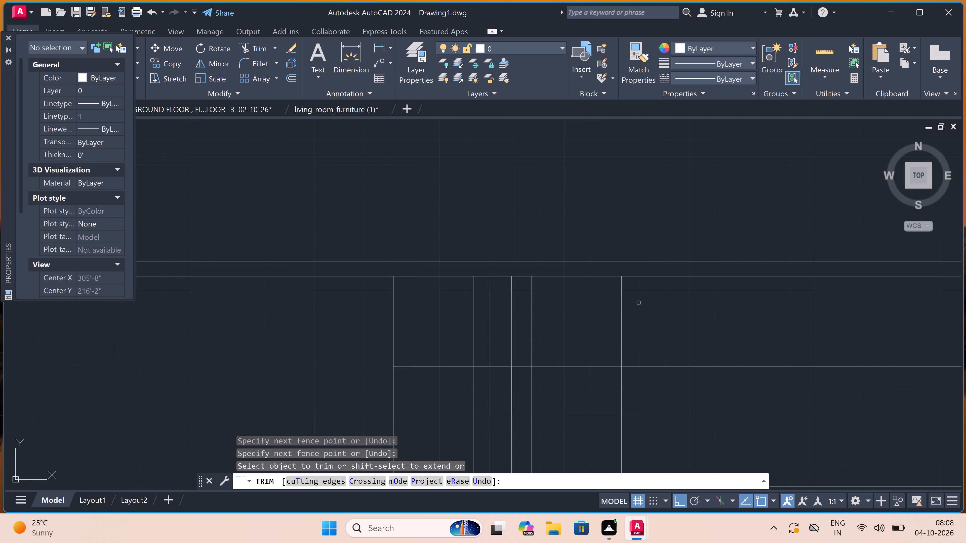
pyautogui.click(516, 307)
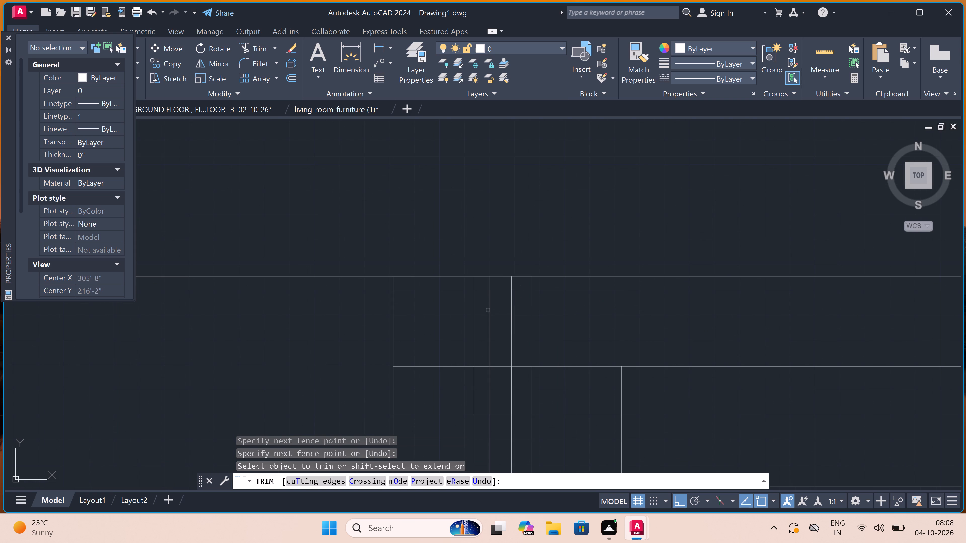
pyautogui.doubleClick(478, 310)
pyautogui.doubleClick(371, 311)
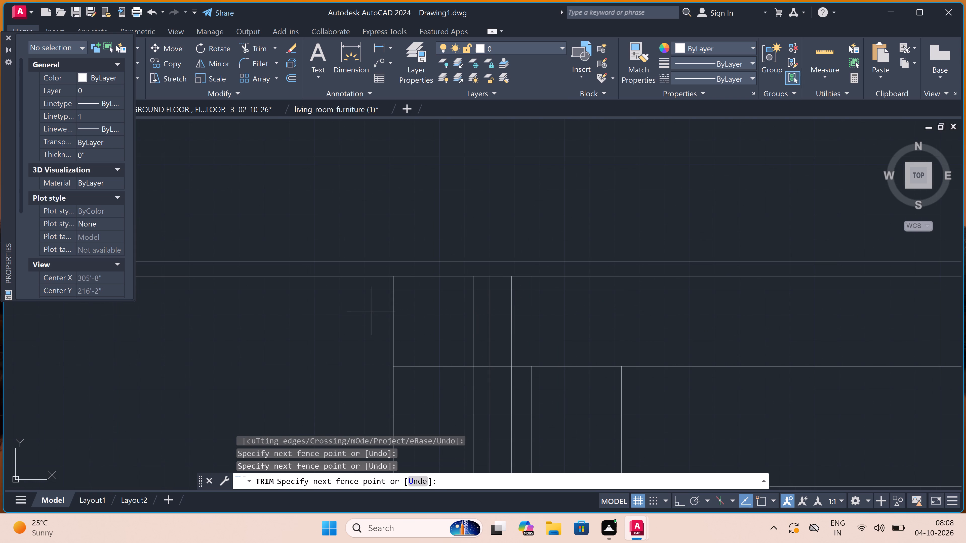
pyautogui.click(483, 303)
# Trim the two middle level lines inside the eastern inner wall pair and in the narrow gaps on both sides of it.
pyautogui.scroll(-1, 484, 302)
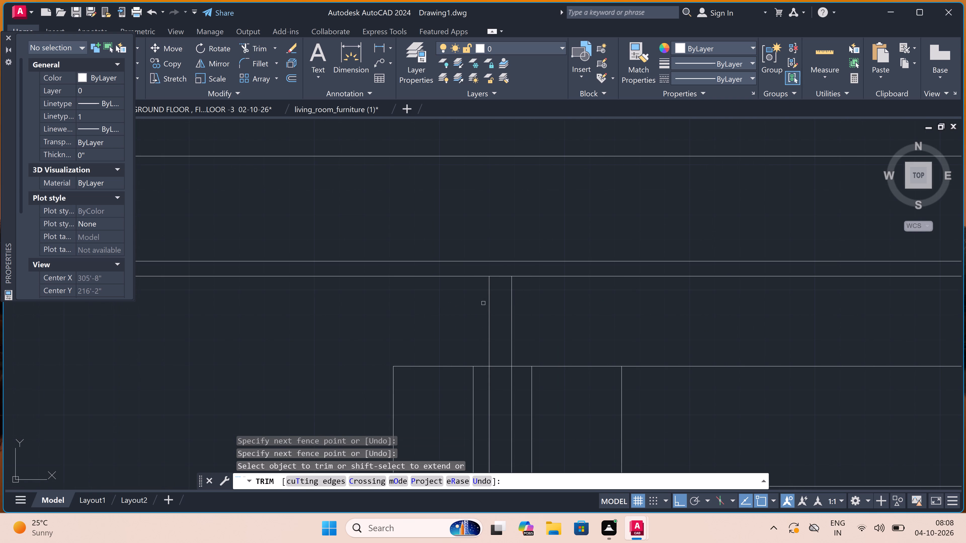
pyautogui.doubleClick(485, 302)
pyautogui.scroll(-2, 485, 365)
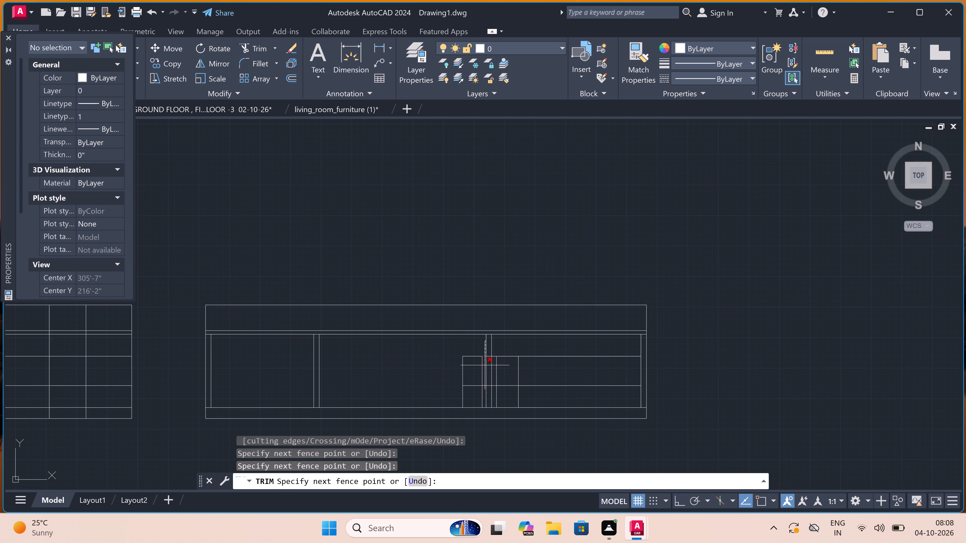
pyautogui.scroll(4, 477, 395)
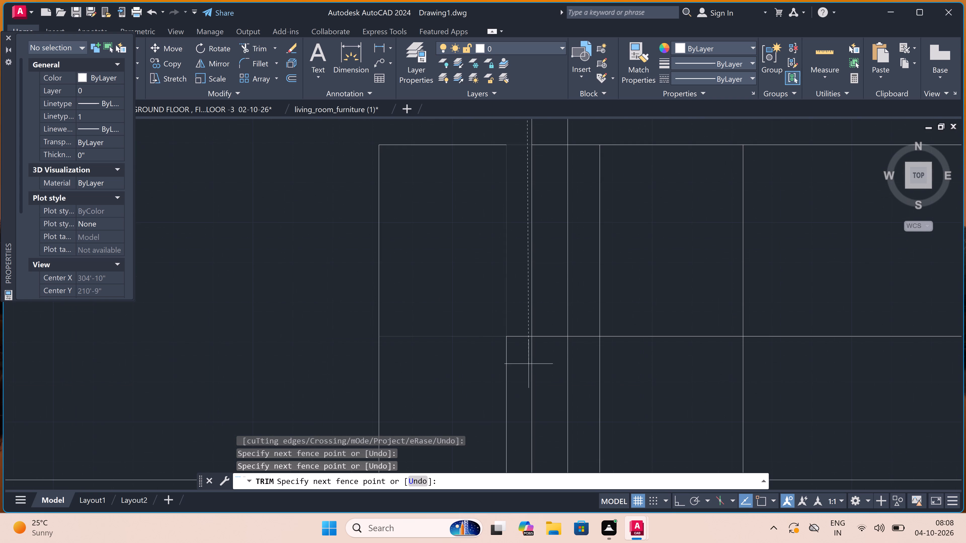
pyautogui.doubleClick(527, 357)
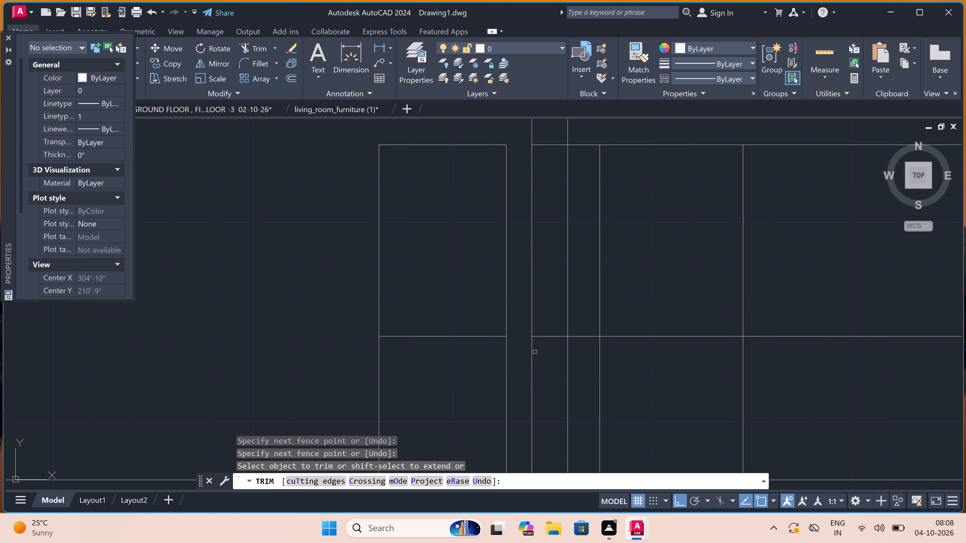
pyautogui.click(579, 349)
pyautogui.scroll(-2, 581, 302)
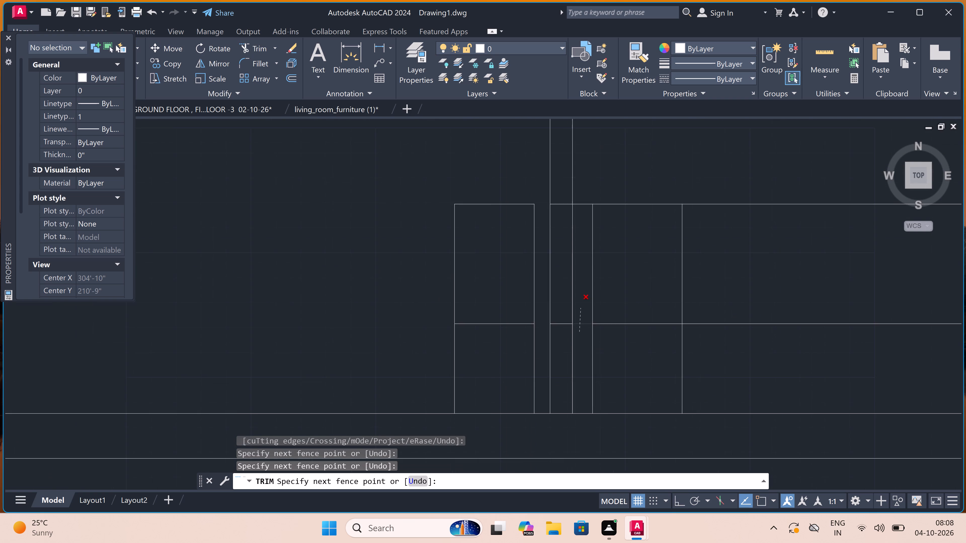
pyautogui.scroll(-1, 581, 302)
pyautogui.scroll(4, 576, 269)
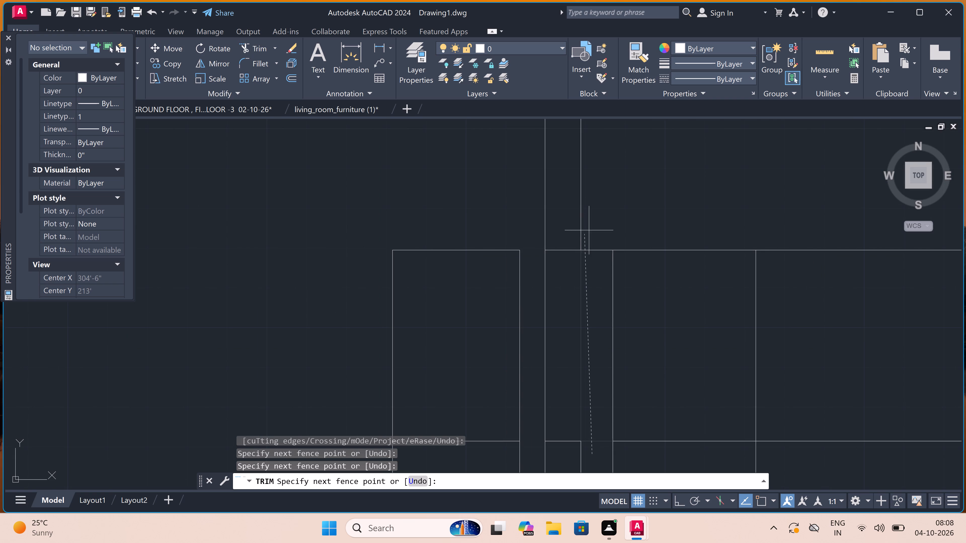
pyautogui.doubleClick(593, 224)
pyautogui.click(559, 232)
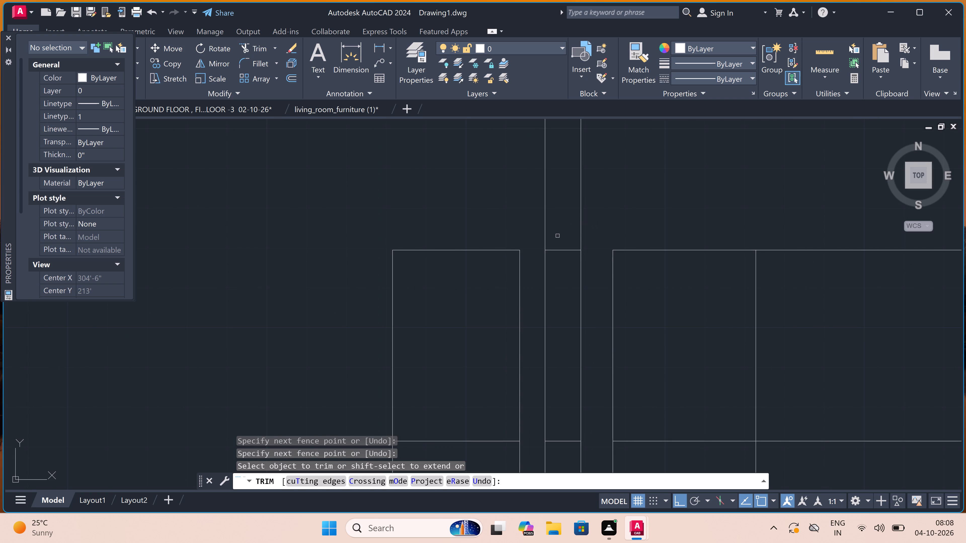
pyautogui.click(555, 443)
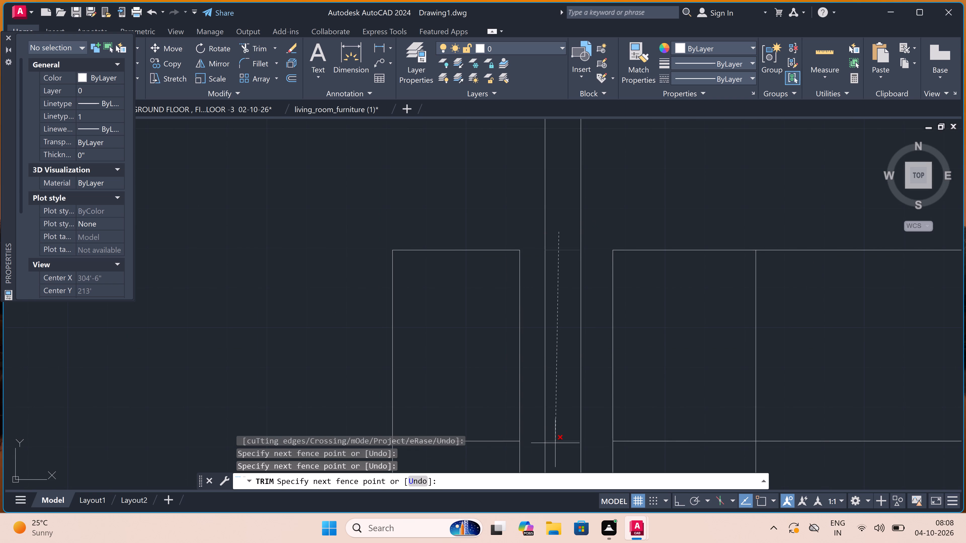
pyautogui.scroll(-5, 562, 339)
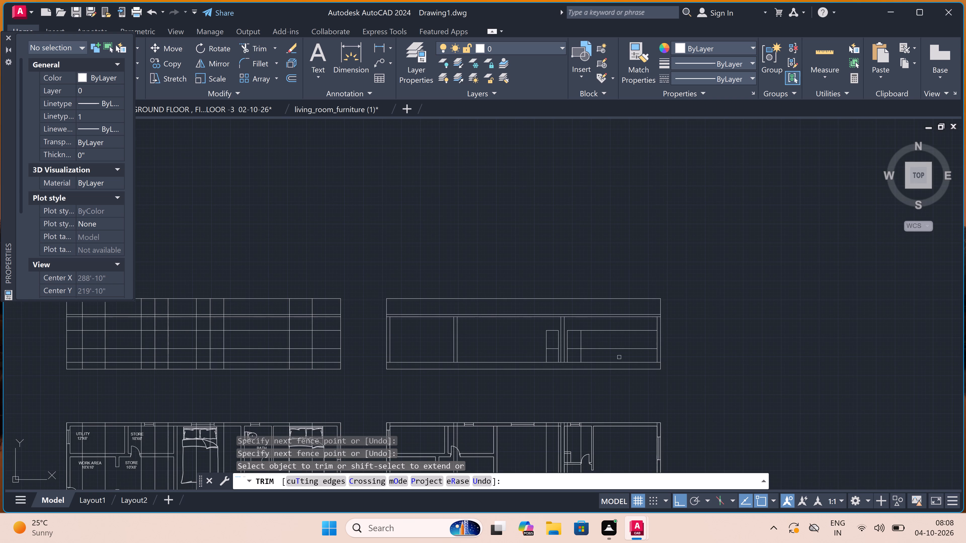
# Trim the two middle level lines between the eastern door outline and the outer east wall of the copied plan's grid.
pyautogui.scroll(1, 630, 357)
pyautogui.click(626, 348)
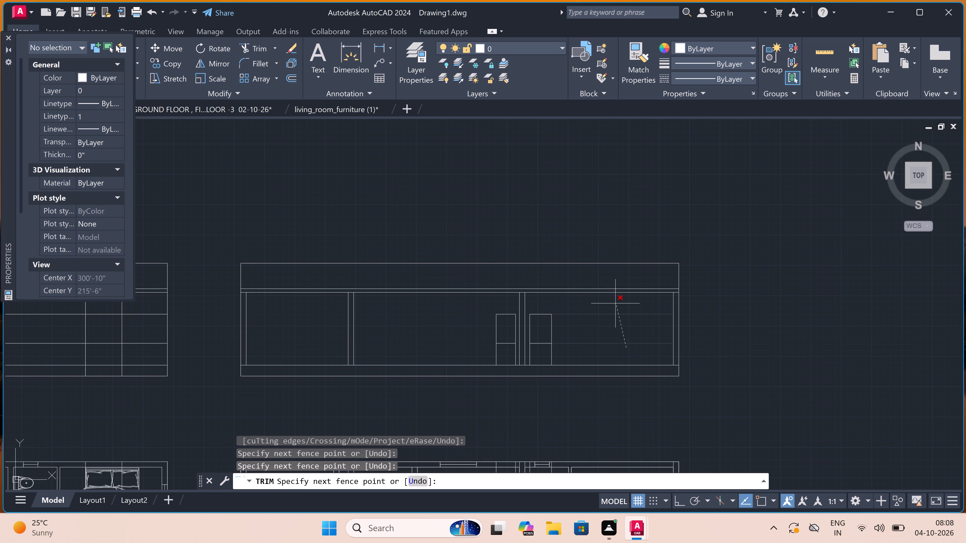
pyautogui.click(615, 299)
# Trim the lower middle level line inside both door outlines flanking the eastern inner wall pair, leaving clear door openings.
pyautogui.scroll(2, 546, 331)
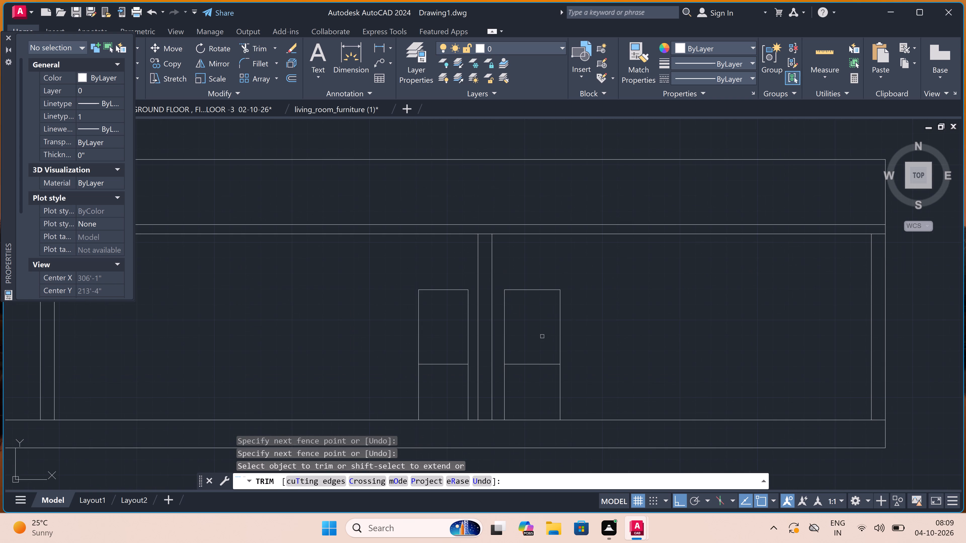
pyautogui.click(541, 341)
pyautogui.click(534, 383)
pyautogui.doubleClick(449, 336)
pyautogui.moveTo(447, 392); pyautogui.dragTo(448, 386)
pyautogui.doubleClick(453, 326)
pyautogui.click(447, 387)
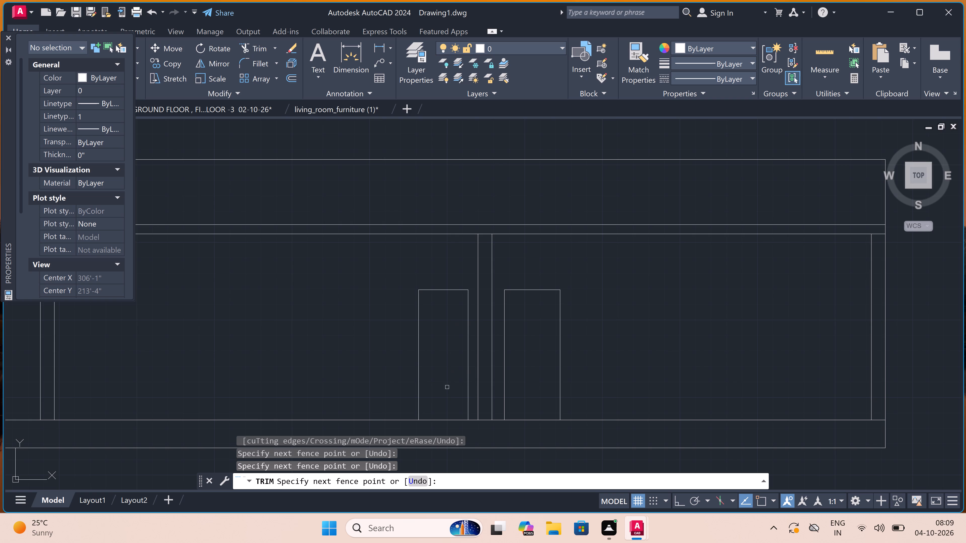
pyautogui.press('Escape')
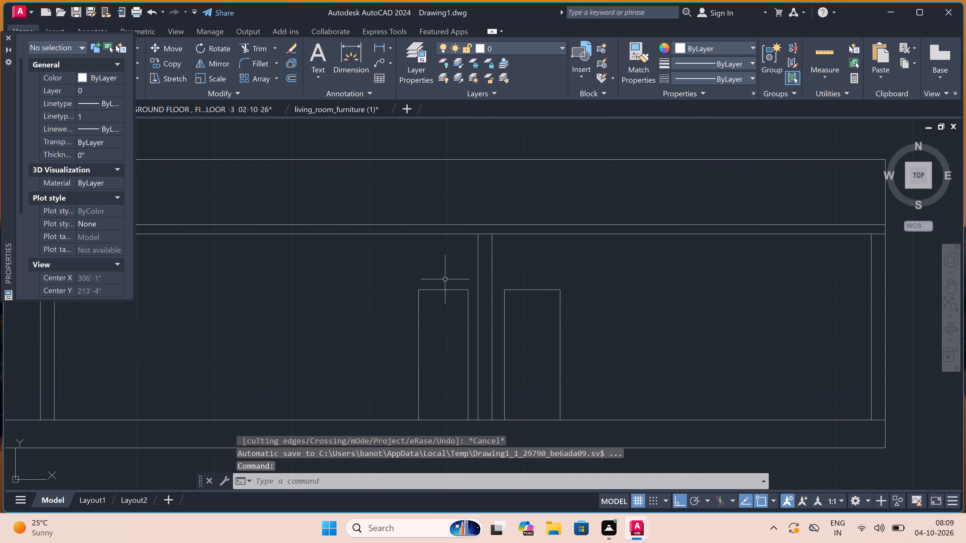
# Trim the inner vertical lines out of the top band of the furnished plan's grid, above the slab lines.
pyautogui.scroll(-7, 447, 270)
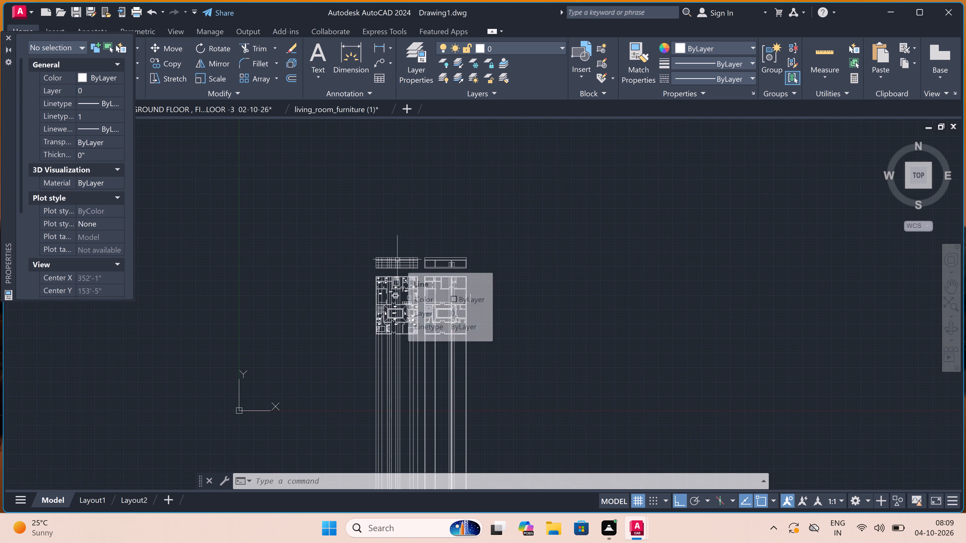
pyautogui.press('space')
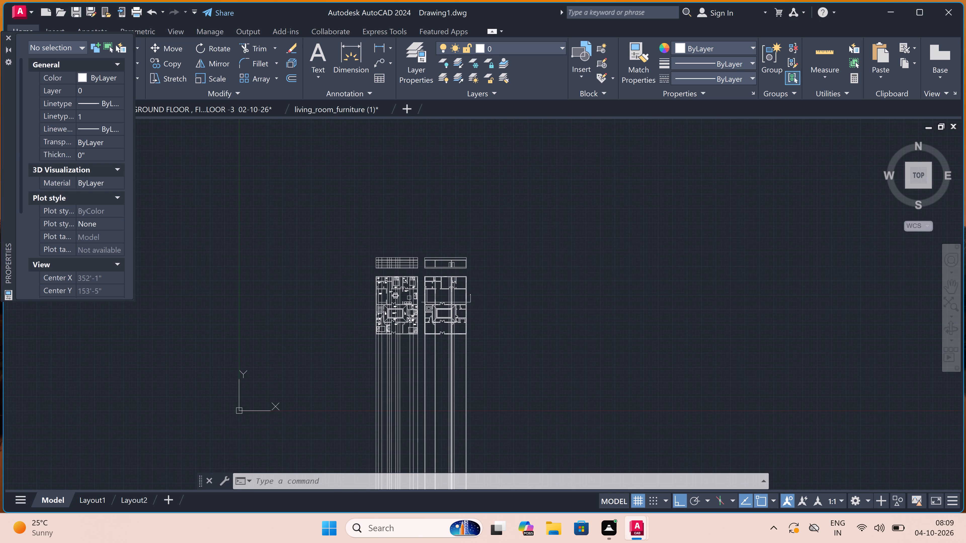
pyautogui.scroll(3, 395, 275)
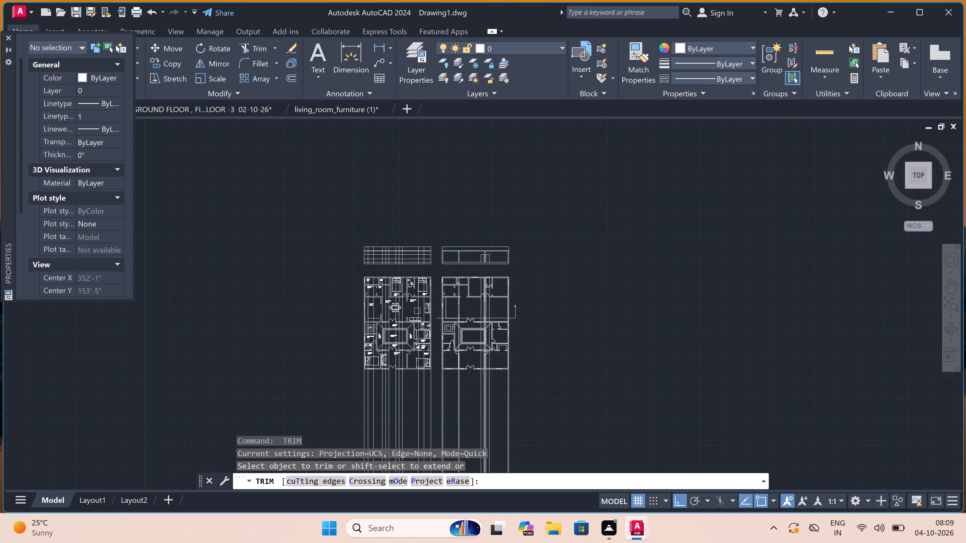
pyautogui.scroll(1, 395, 275)
pyautogui.scroll(-3, 399, 235)
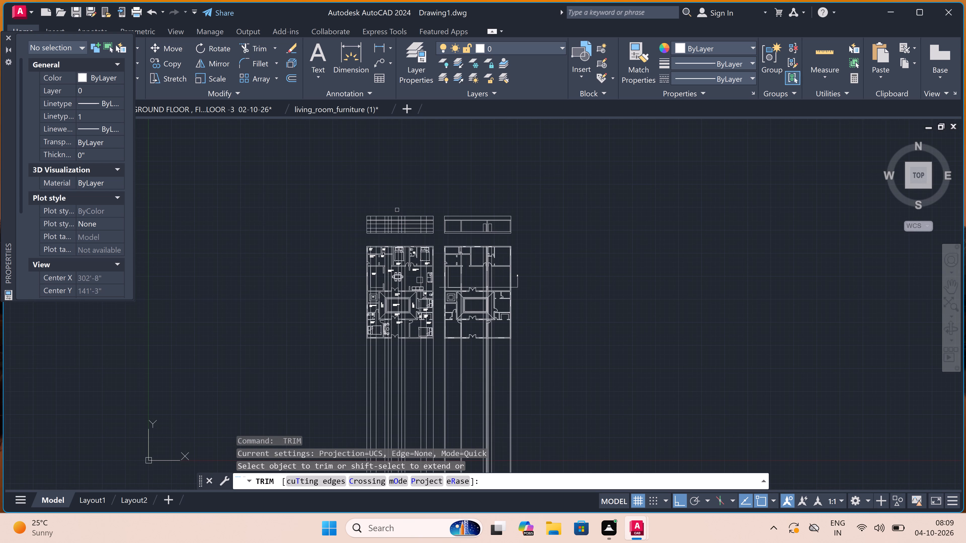
pyautogui.scroll(2, 397, 204)
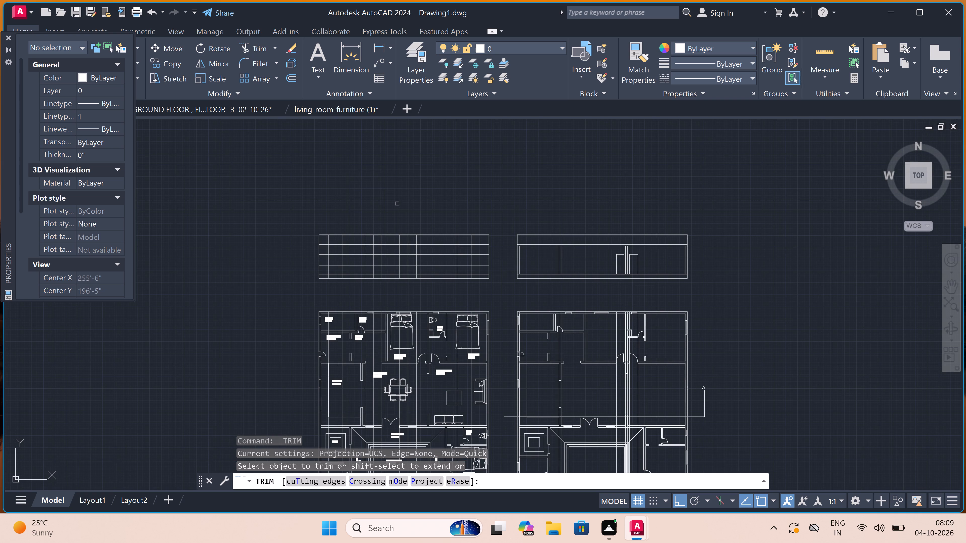
pyautogui.scroll(2, 397, 204)
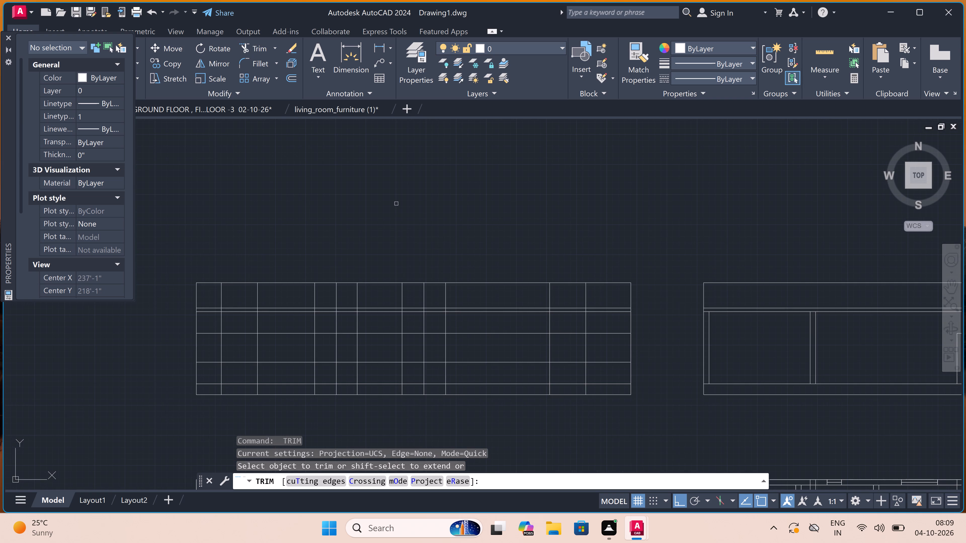
pyautogui.click(212, 294)
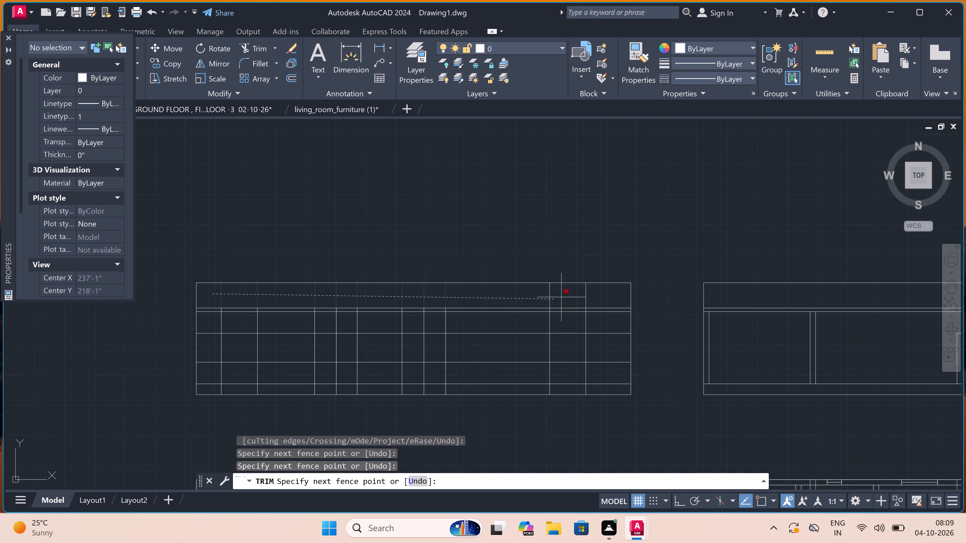
pyautogui.click(586, 295)
pyautogui.click(588, 296)
pyautogui.scroll(3, 594, 311)
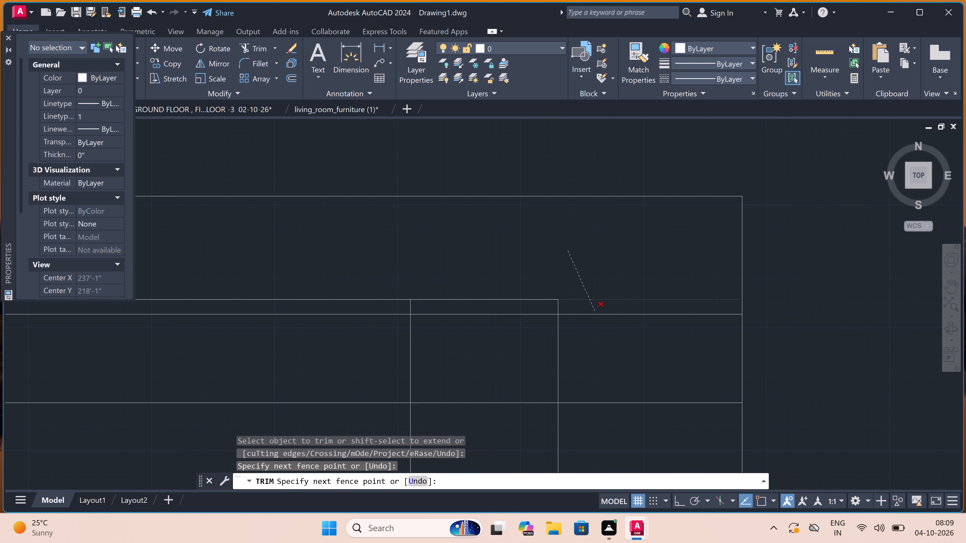
pyautogui.doubleClick(613, 275)
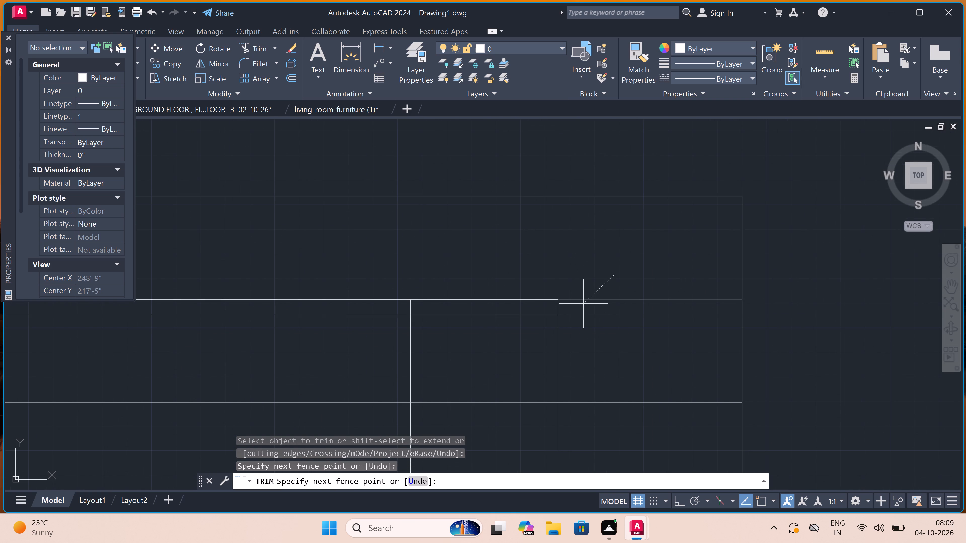
pyautogui.click(594, 277)
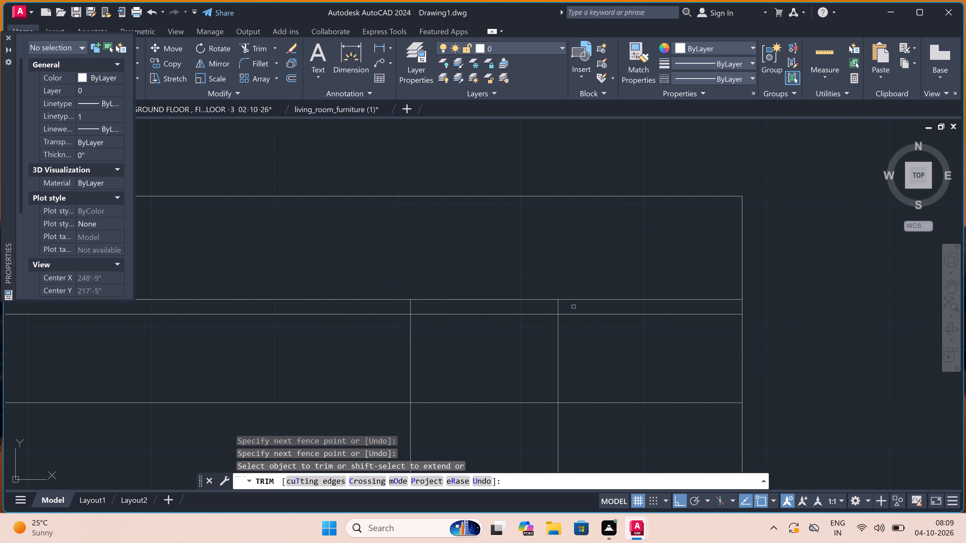
# Trim the inner vertical lines between the two closely spaced slab lines of the furnished plan's grid.
pyautogui.scroll(3, 574, 306)
pyautogui.doubleClick(599, 306)
pyautogui.scroll(-2, 445, 296)
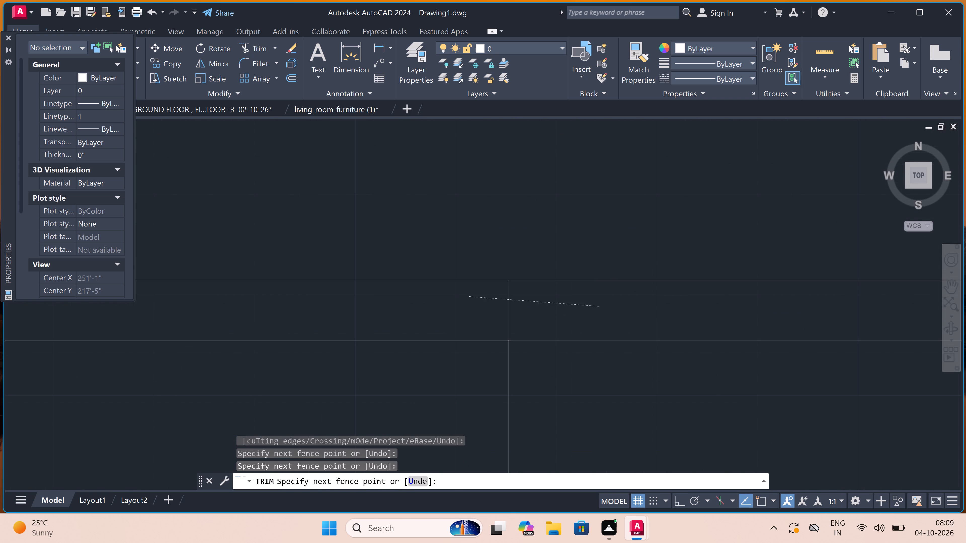
pyautogui.scroll(-5, 445, 296)
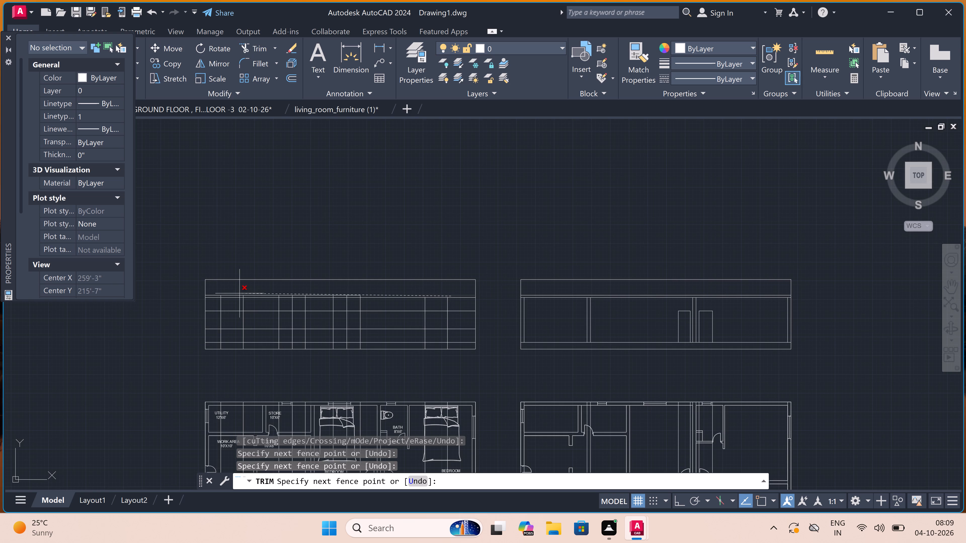
pyautogui.scroll(4, 223, 294)
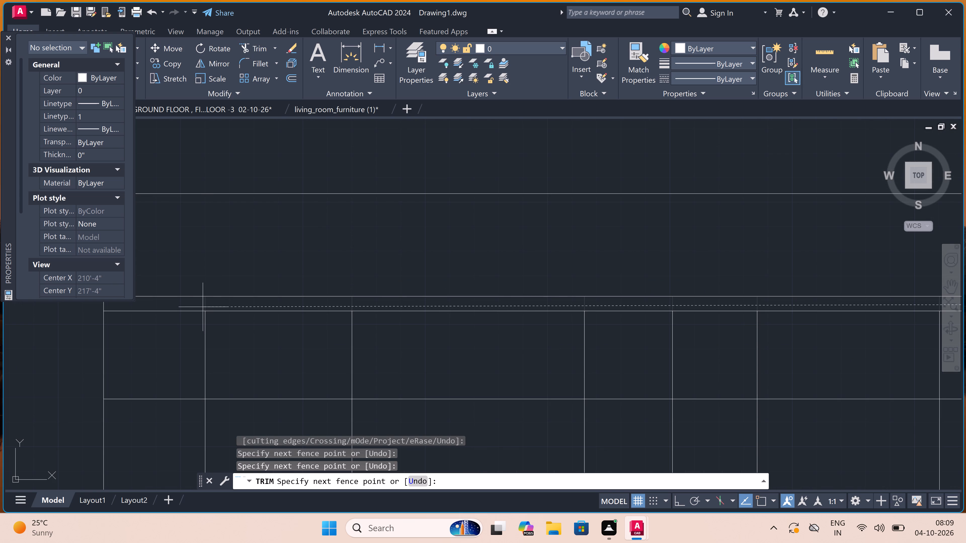
pyautogui.scroll(4, 173, 299)
pyautogui.click(173, 298)
# Trim the two middle horizontal level lines in the westernmost bay of the furnished plan's grid.
pyautogui.scroll(-3, 173, 298)
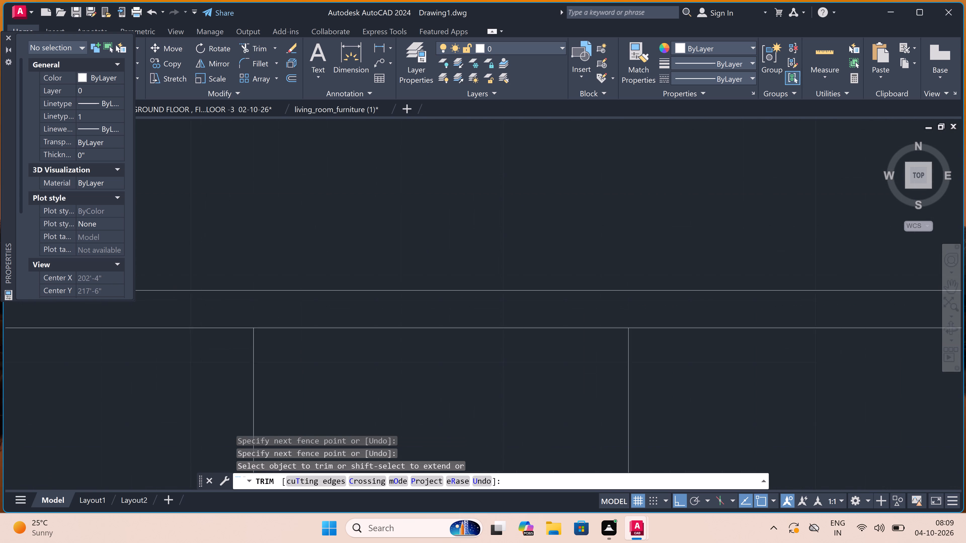
pyautogui.scroll(-2, 173, 298)
pyautogui.scroll(-6, 165, 325)
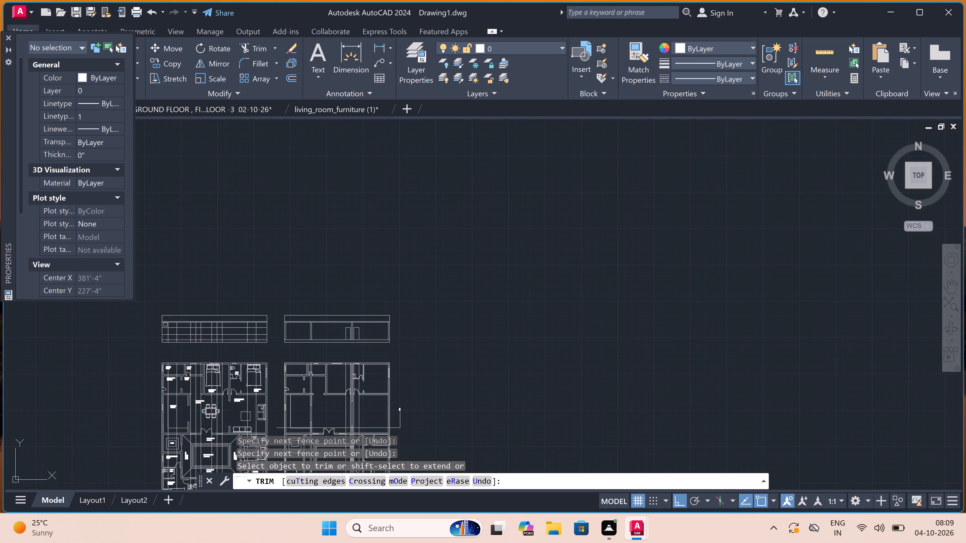
pyautogui.scroll(-2, 165, 324)
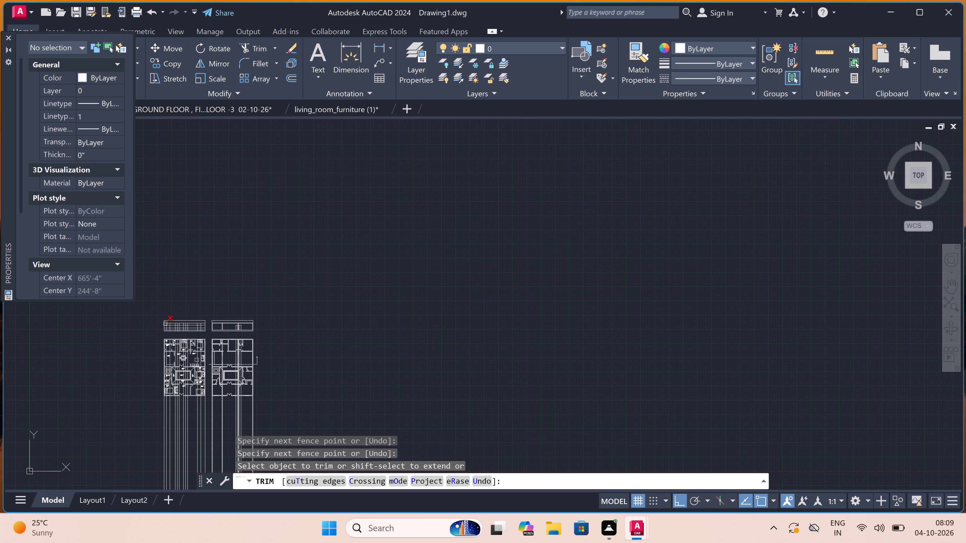
pyautogui.scroll(5, 165, 324)
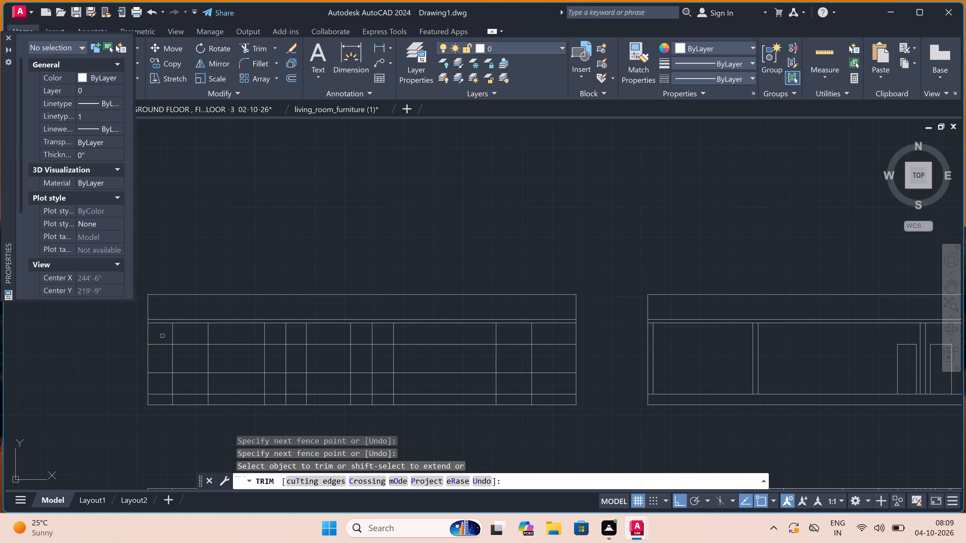
pyautogui.tripleClick(163, 336)
pyautogui.click(163, 336)
pyautogui.click(163, 375)
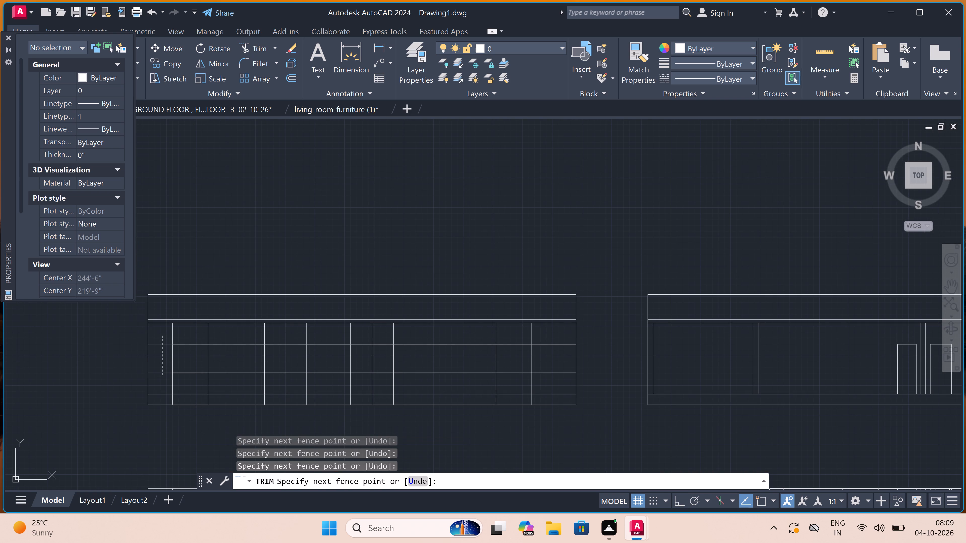
# Trim the lines around the westernmost window in the furnished plan's elevation, leaving only its rectangular outline.
pyautogui.tripleClick(165, 380)
pyautogui.doubleClick(226, 381)
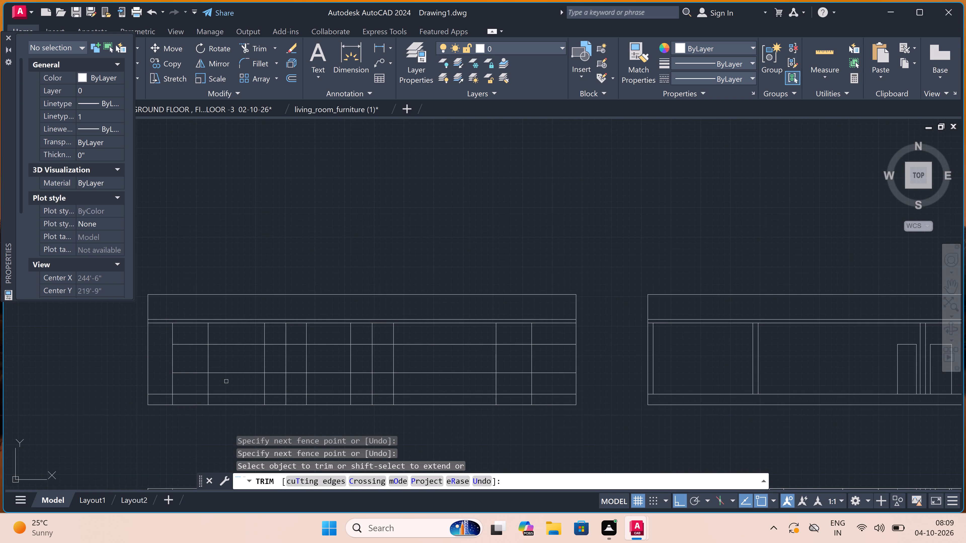
pyautogui.doubleClick(167, 385)
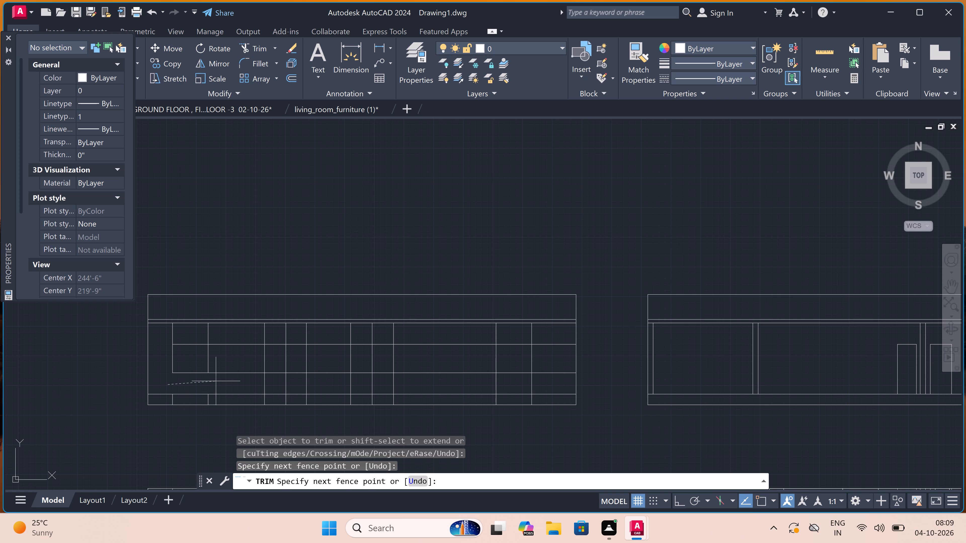
pyautogui.doubleClick(217, 381)
pyautogui.doubleClick(230, 384)
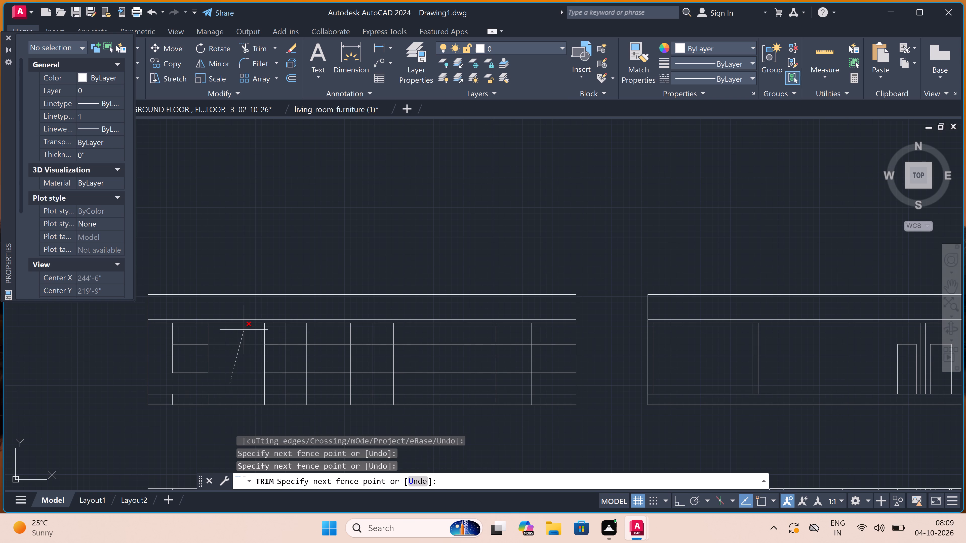
pyautogui.click(244, 330)
pyautogui.doubleClick(244, 331)
pyautogui.click(165, 330)
# Trim the remaining vertical lines between the slab and the window-head level, east of the westernmost window.
pyautogui.doubleClick(238, 333)
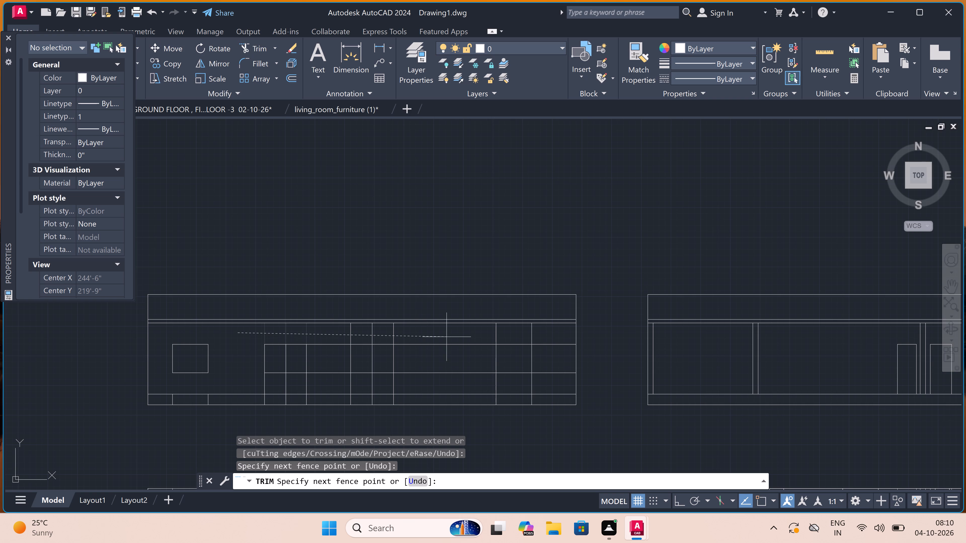
pyautogui.click(541, 336)
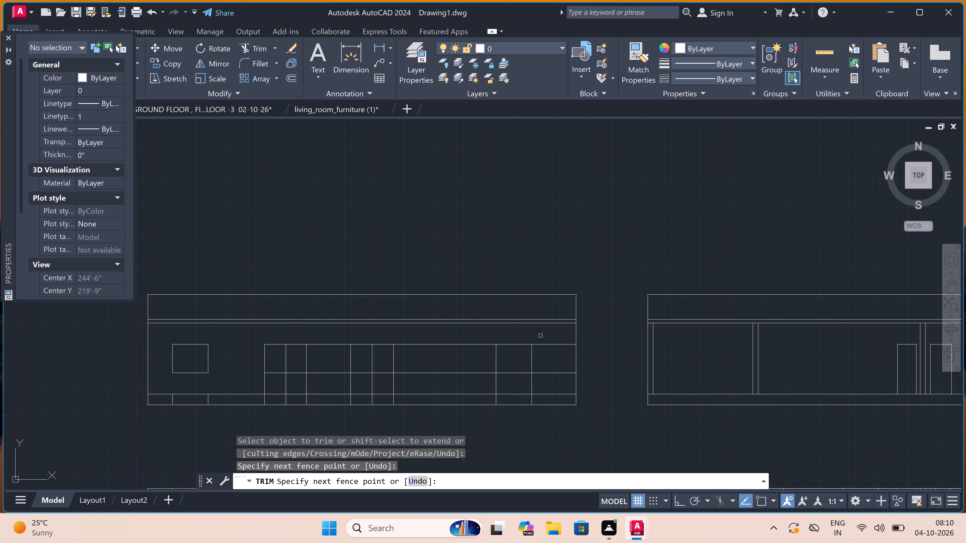
pyautogui.click(542, 336)
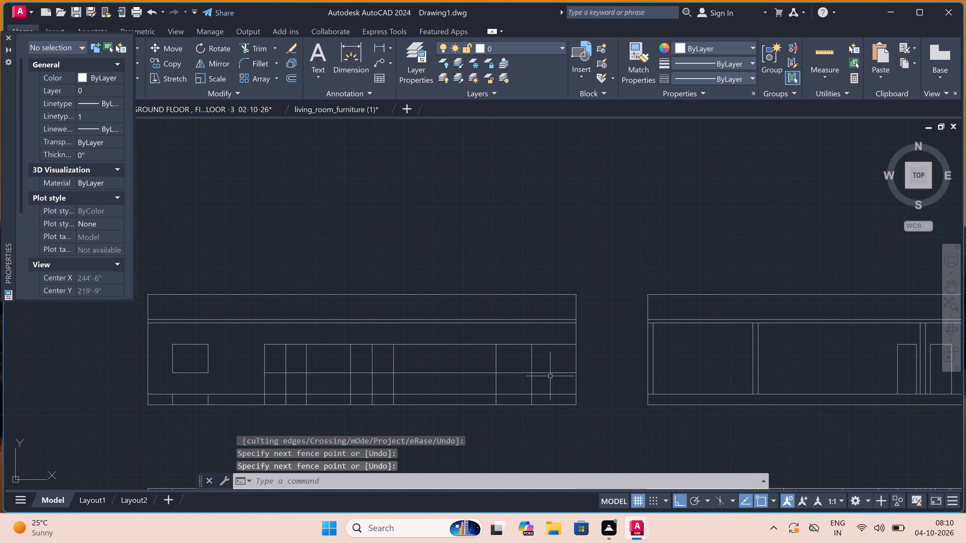
# Trim the level lines on both sides of the easternmost window and the verticals below its sill and the small eastern window's sill.
pyautogui.press('space')
pyautogui.click(557, 373)
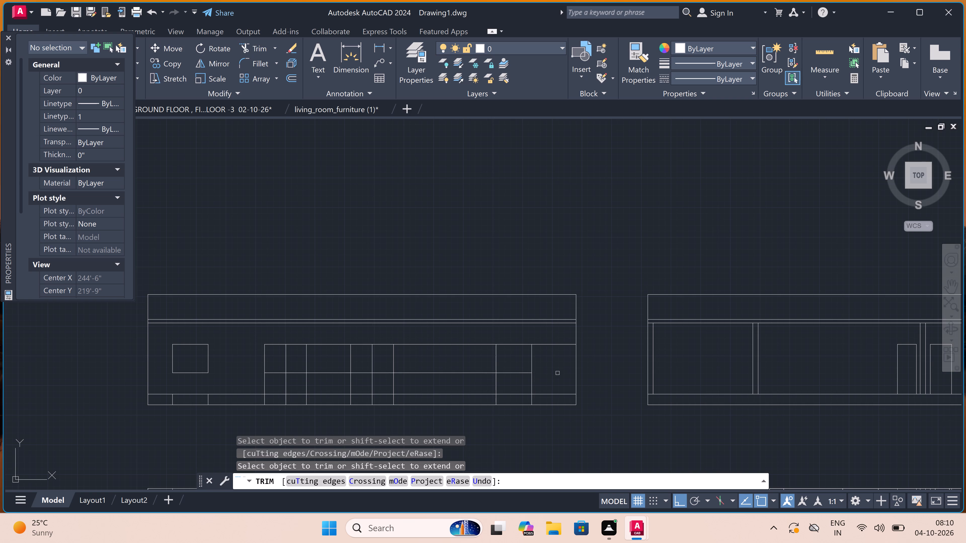
pyautogui.moveTo(552, 338); pyautogui.dragTo(552, 345)
pyautogui.click(549, 370)
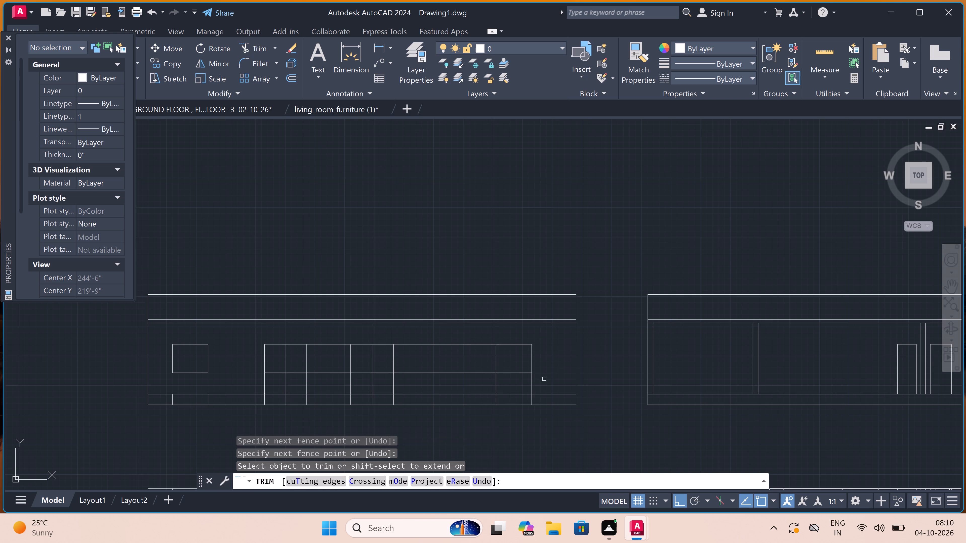
pyautogui.doubleClick(544, 379)
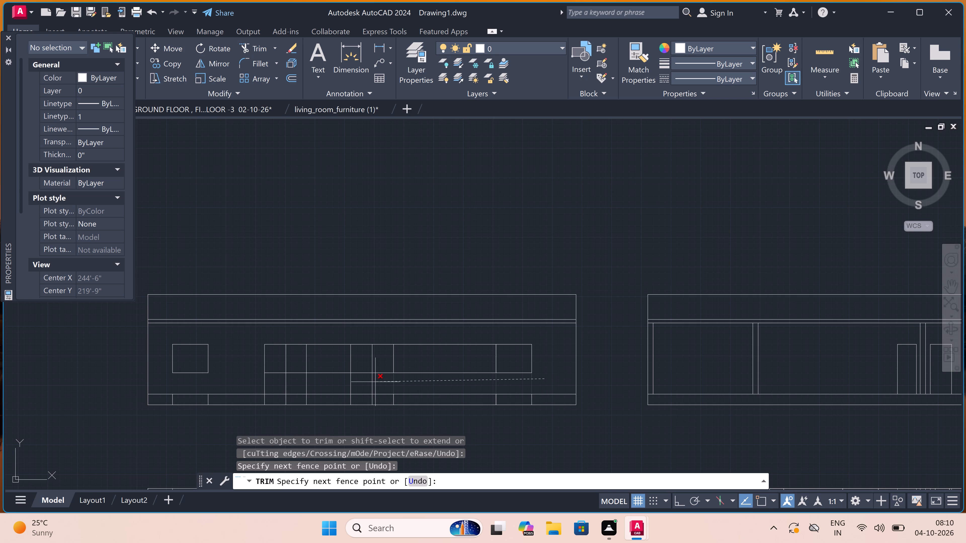
pyautogui.click(368, 377)
pyautogui.moveTo(432, 380); pyautogui.dragTo(434, 376)
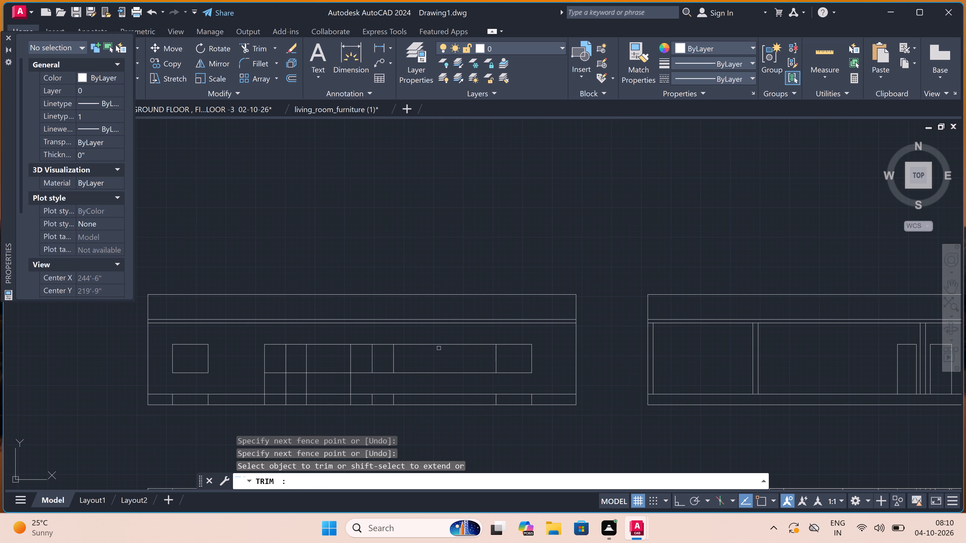
pyautogui.click(441, 343)
pyautogui.click(436, 369)
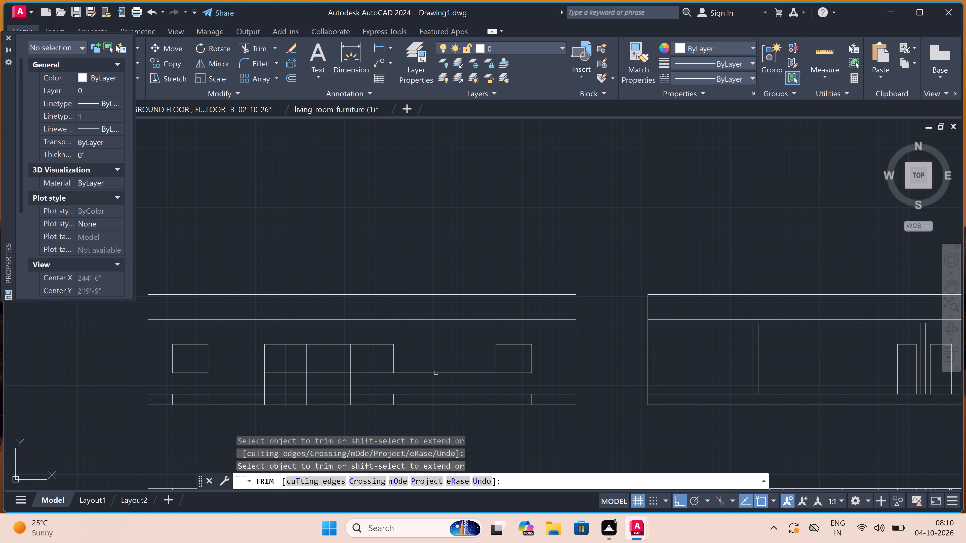
pyautogui.click(436, 376)
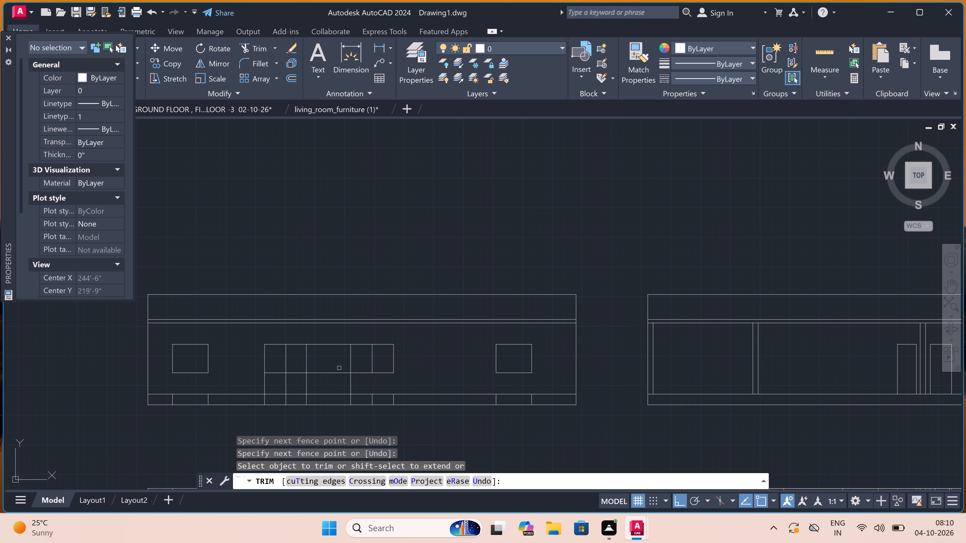
# Trim the excess lines in and around the central door and its two flanking small windows, leaving three separate opening outlines.
pyautogui.tripleClick(338, 374)
pyautogui.click(338, 374)
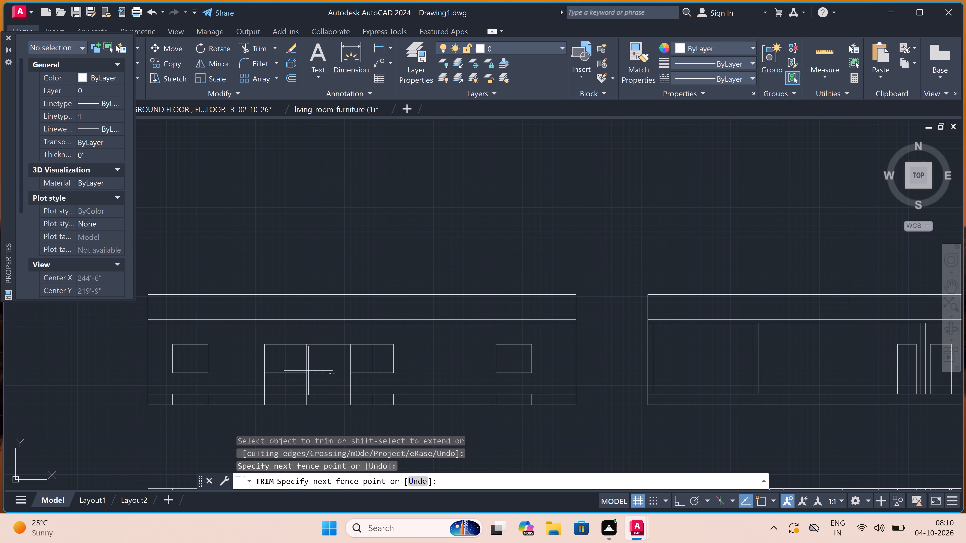
pyautogui.click(340, 361)
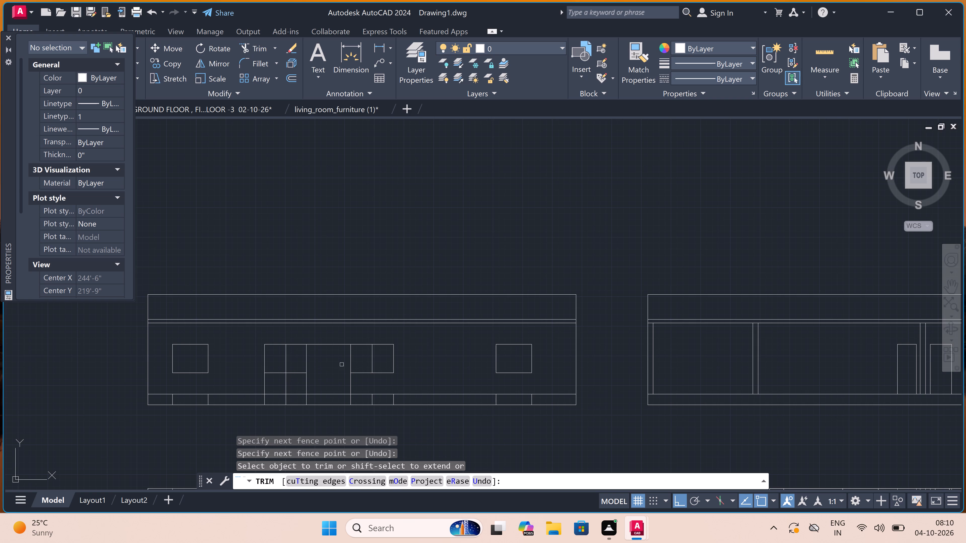
pyautogui.click(365, 384)
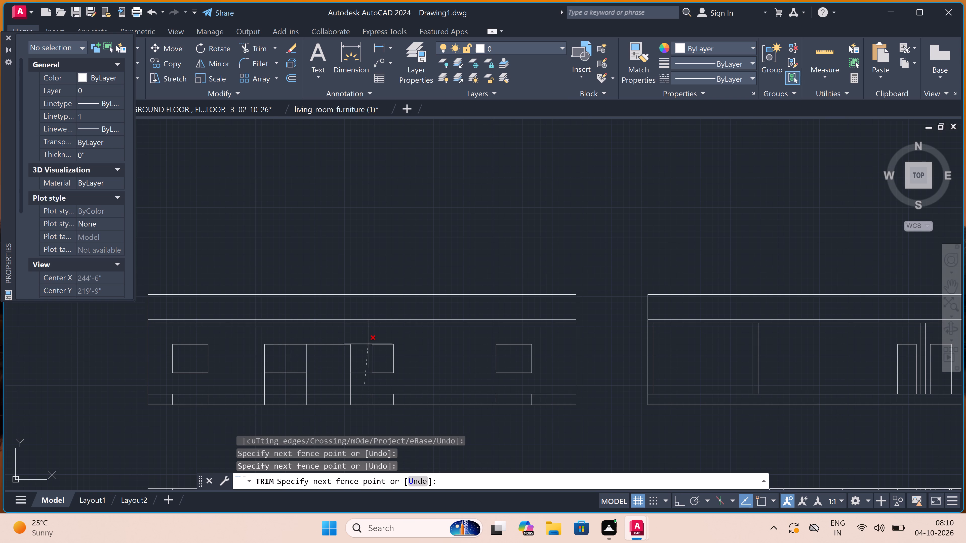
pyautogui.click(368, 339)
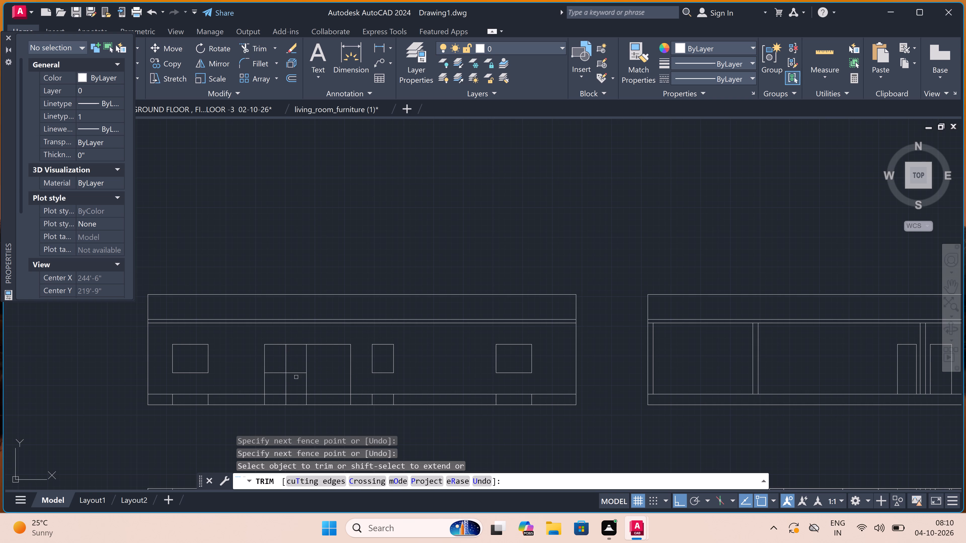
pyautogui.click(296, 377)
pyautogui.click(298, 342)
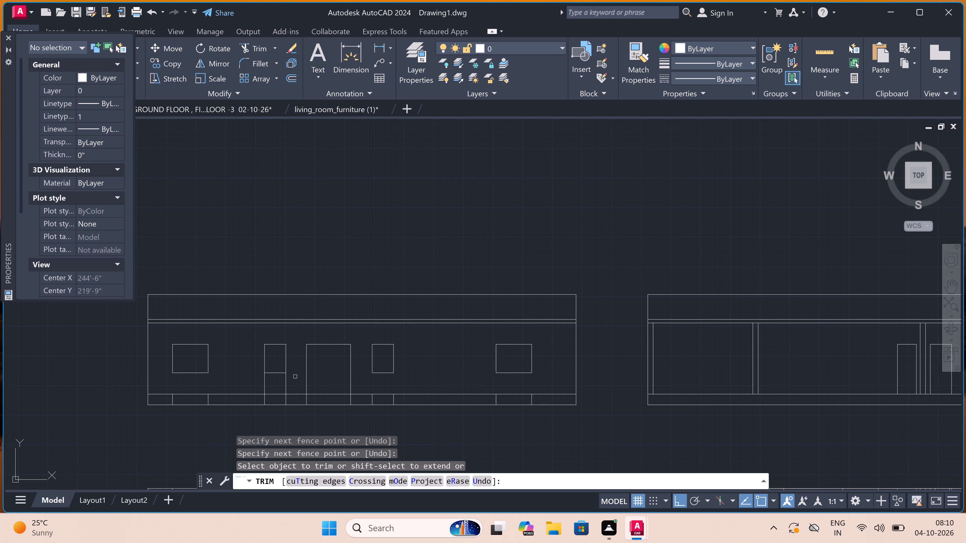
pyautogui.click(295, 378)
pyautogui.click(262, 378)
# Trim all inner vertical lines out of the bottom plinth band of the furnished plan's elevation.
pyautogui.click(160, 399)
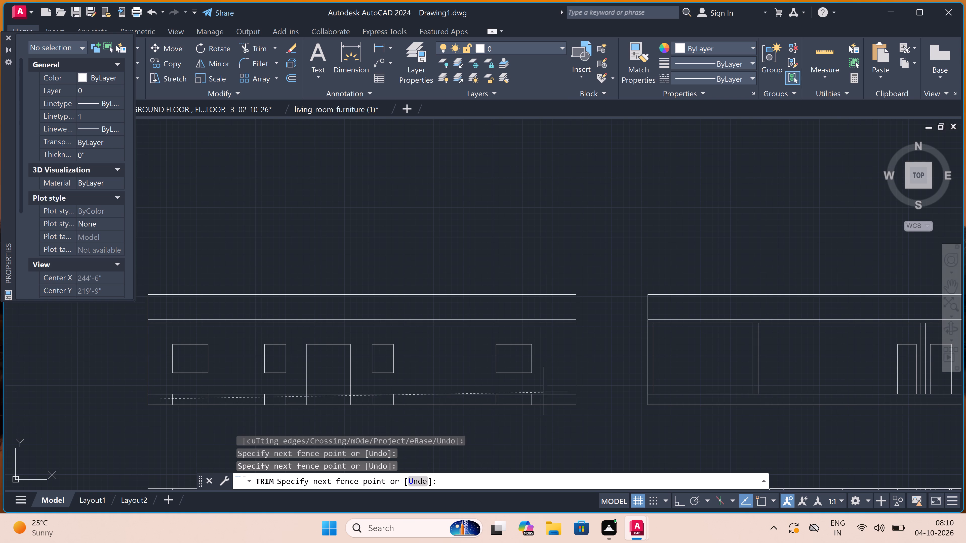
pyautogui.doubleClick(550, 399)
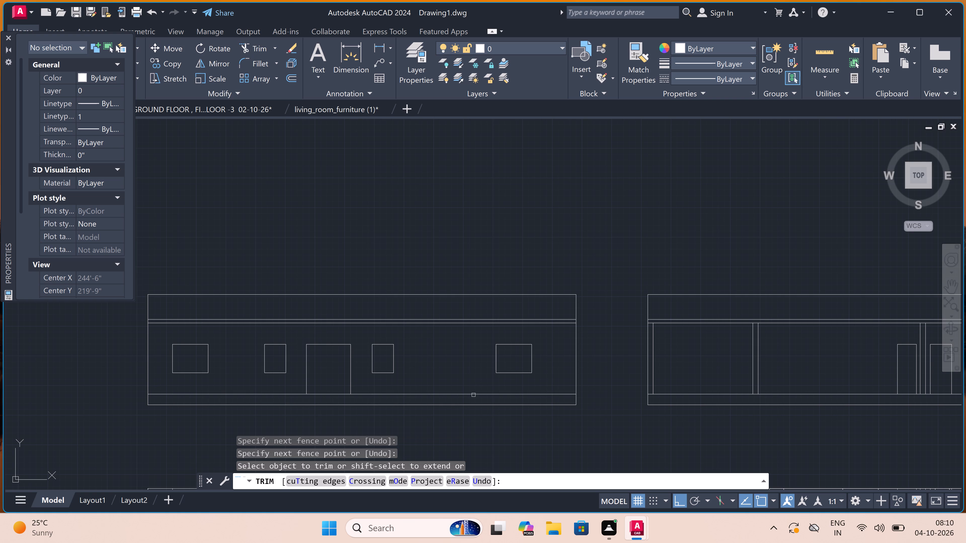
pyautogui.scroll(-4, 381, 347)
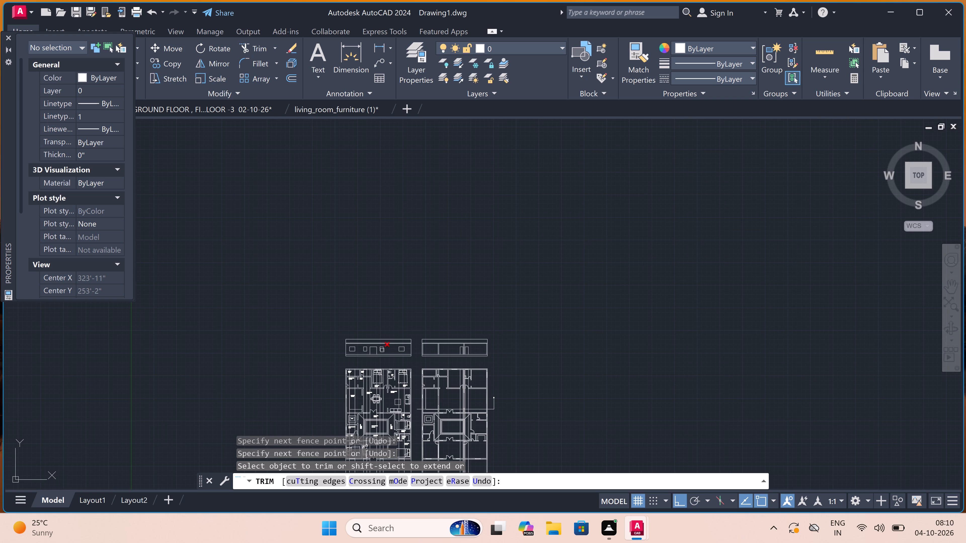
pyautogui.press('Escape')
# Delete all the vertical projection rays running down through and below both floor plans.
pyautogui.scroll(-4, 403, 327)
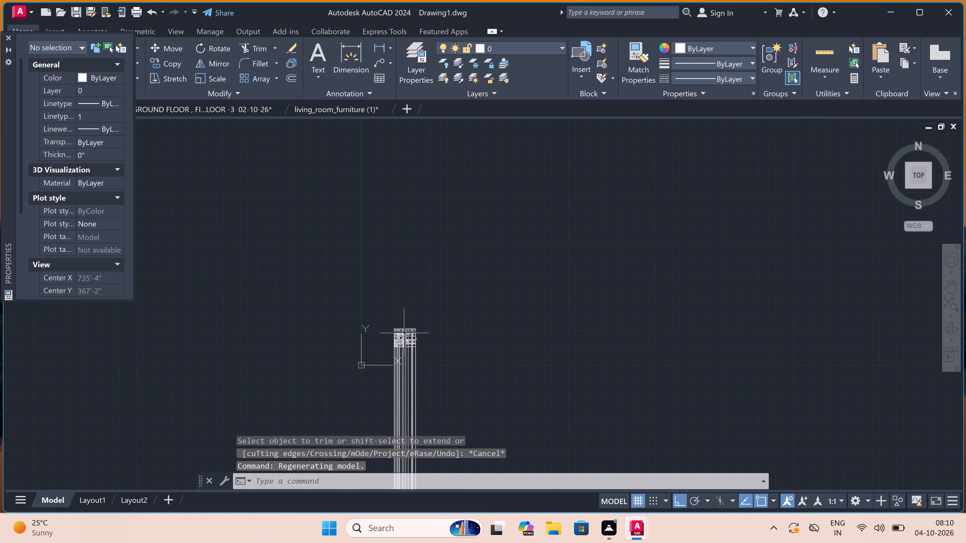
pyautogui.scroll(1, 405, 367)
pyautogui.scroll(3, 400, 332)
pyautogui.scroll(-2, 401, 332)
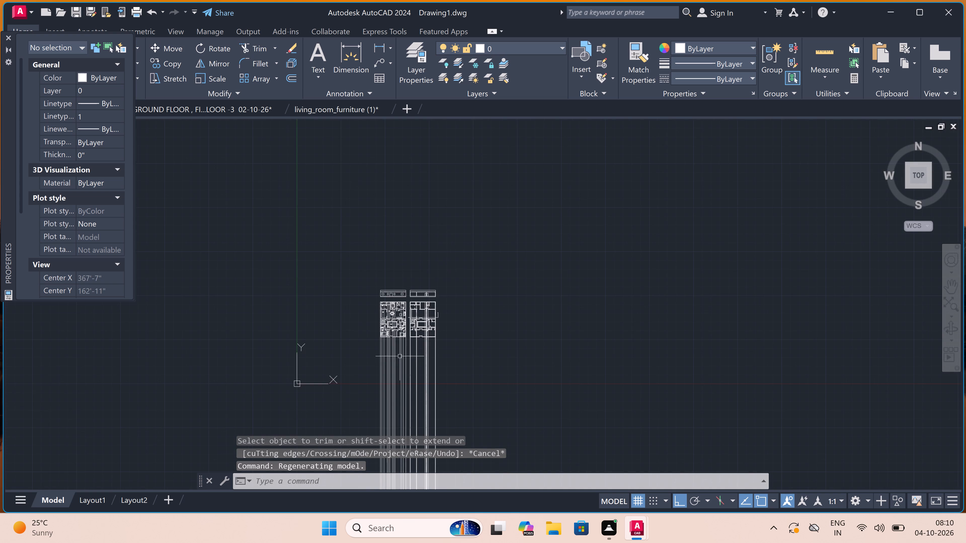
pyautogui.scroll(3, 396, 361)
pyautogui.click(530, 351)
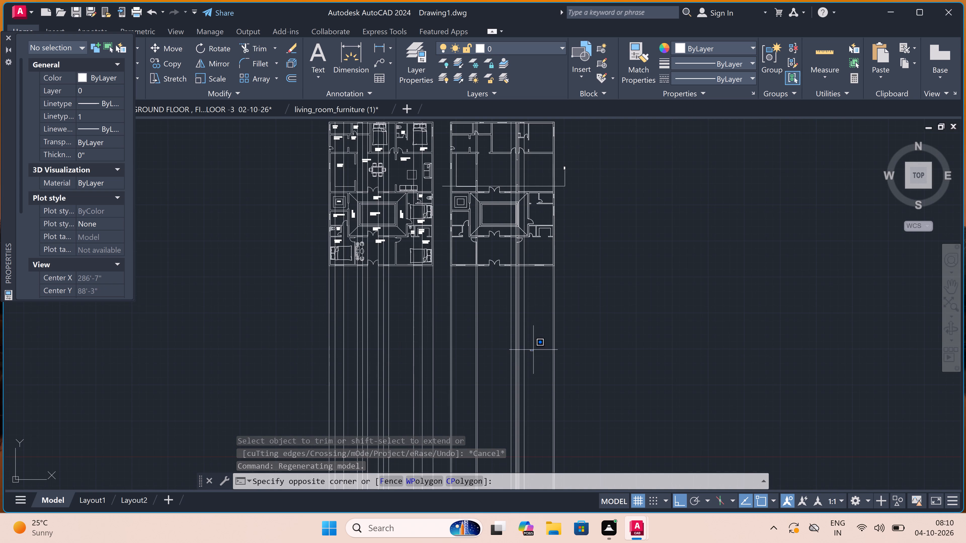
pyautogui.press('Escape')
pyautogui.click(563, 340)
pyautogui.moveTo(558, 343); pyautogui.dragTo(554, 343)
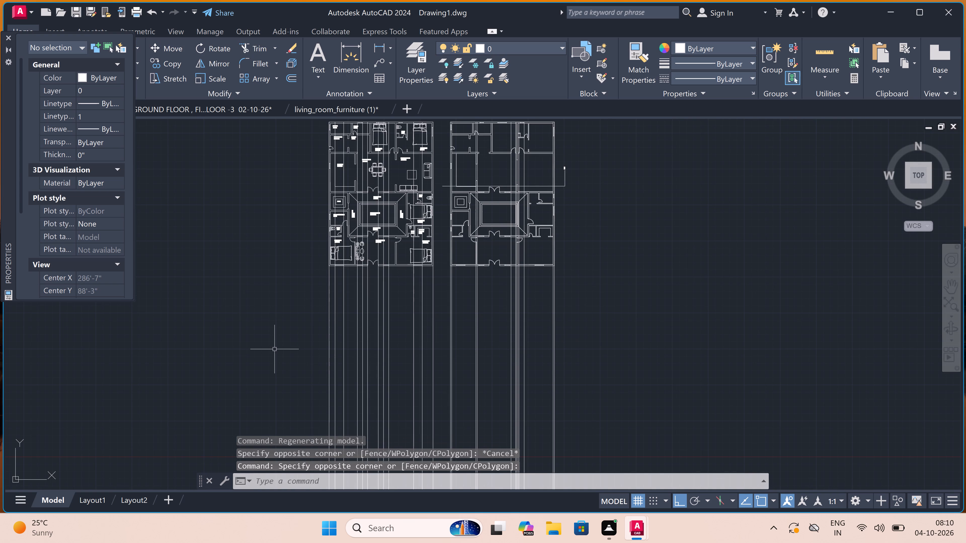
pyautogui.doubleClick(593, 322)
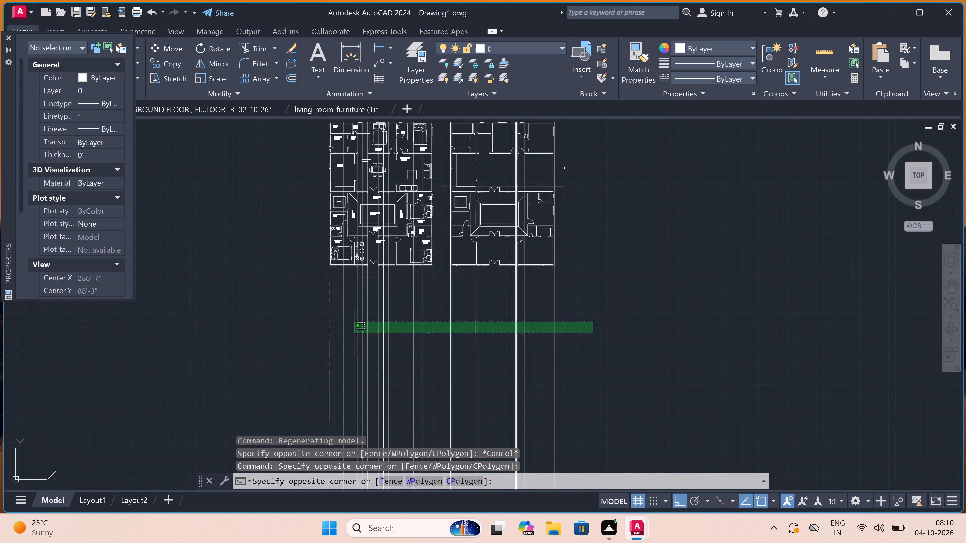
pyautogui.click(302, 335)
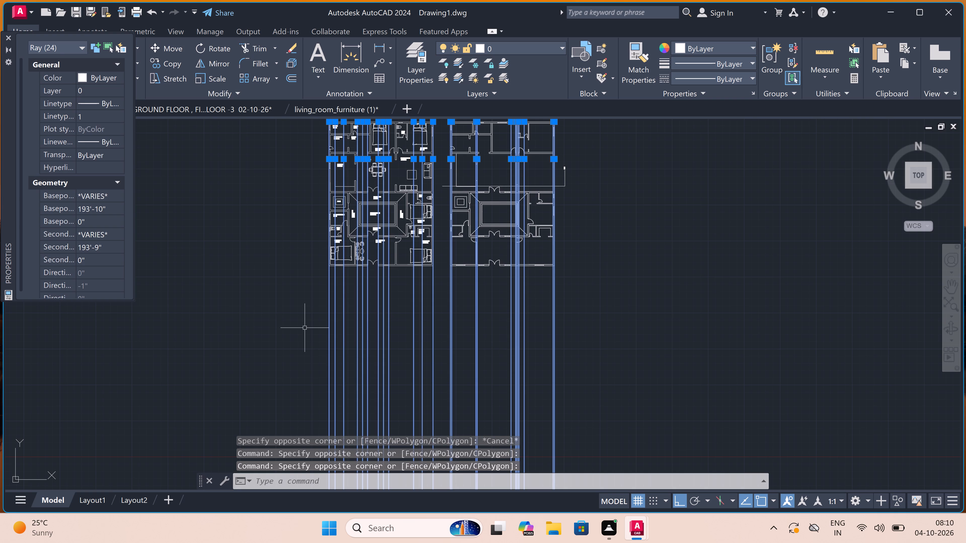
pyautogui.press('Delete')
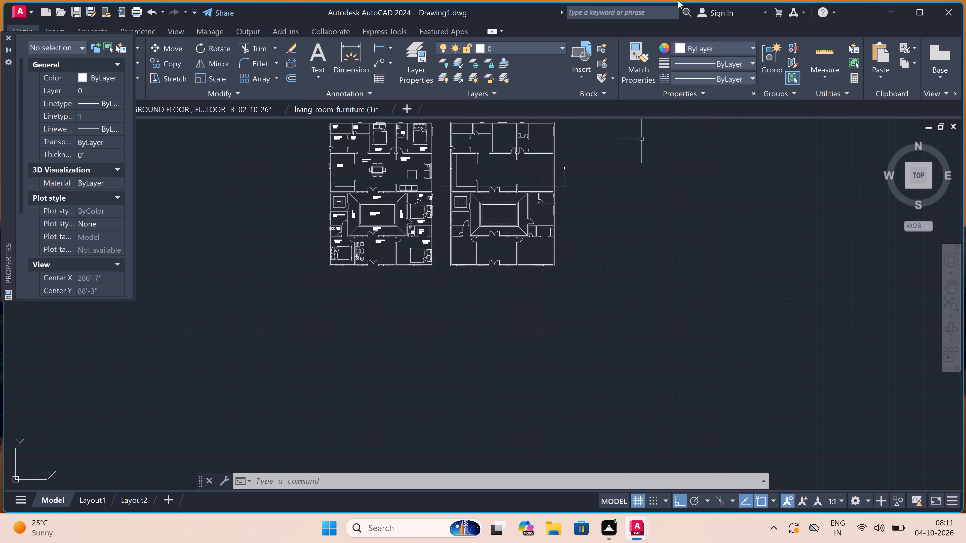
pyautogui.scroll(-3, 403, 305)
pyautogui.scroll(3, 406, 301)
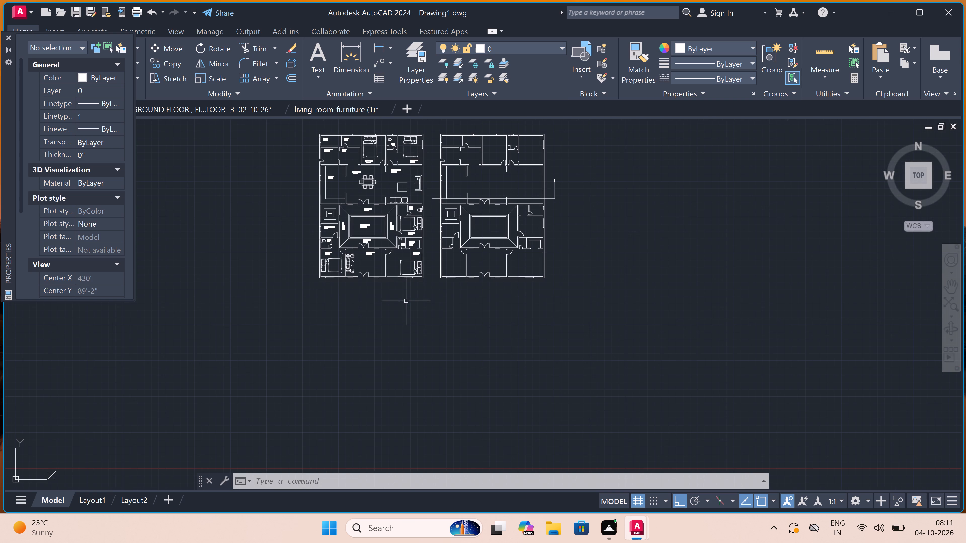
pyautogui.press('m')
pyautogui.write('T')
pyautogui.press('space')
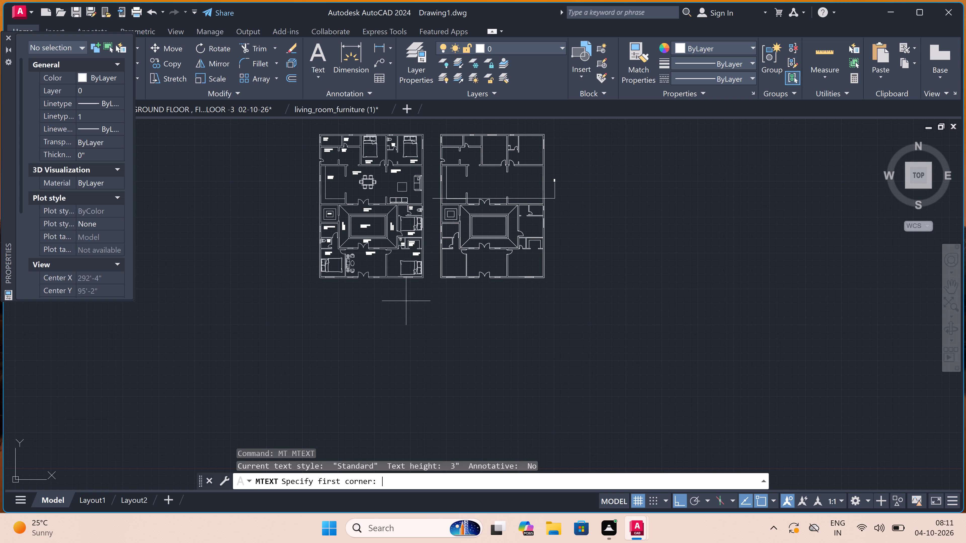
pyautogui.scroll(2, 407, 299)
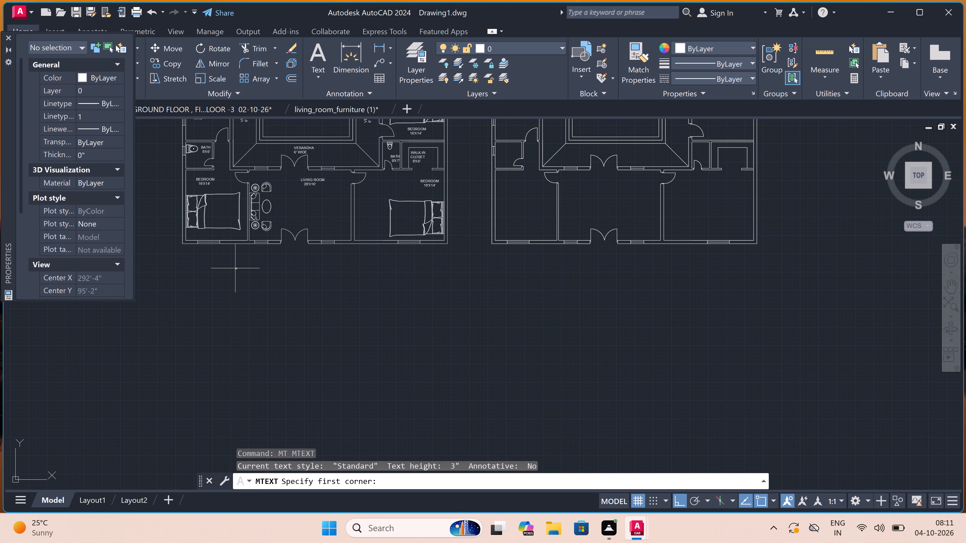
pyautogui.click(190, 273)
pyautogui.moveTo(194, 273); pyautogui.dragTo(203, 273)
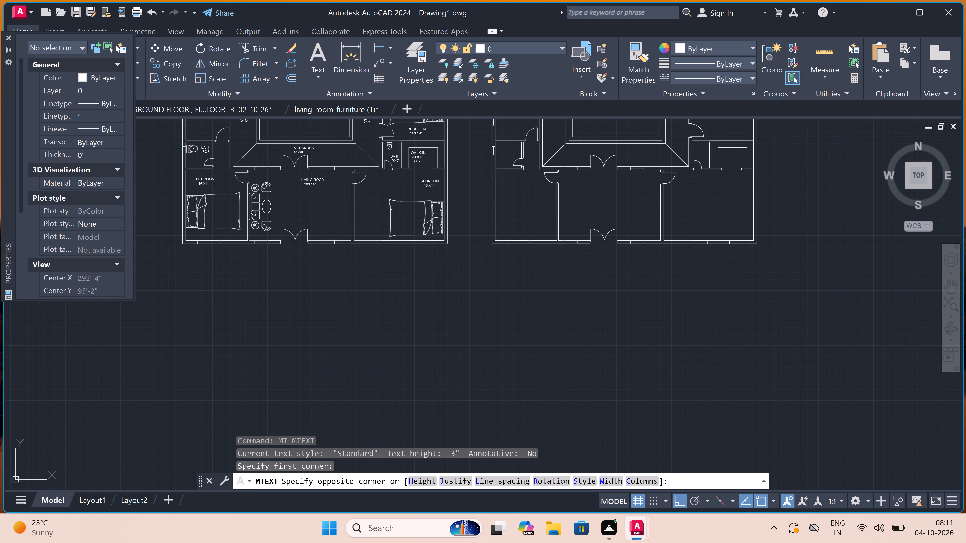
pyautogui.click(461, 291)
# Add the multiline text GROUND FLOOR PLAN just below the furnished plan's south wall.
pyautogui.press('space')
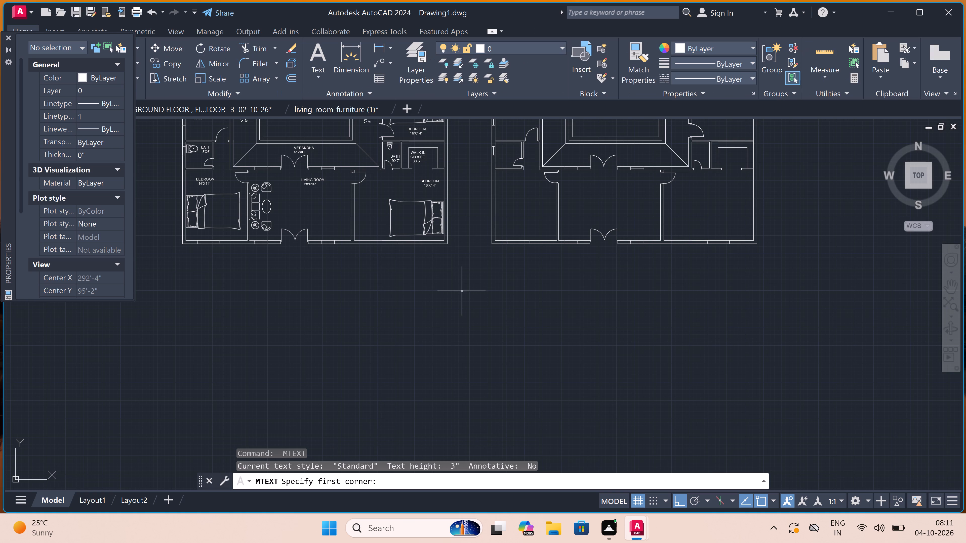
pyautogui.press('space')
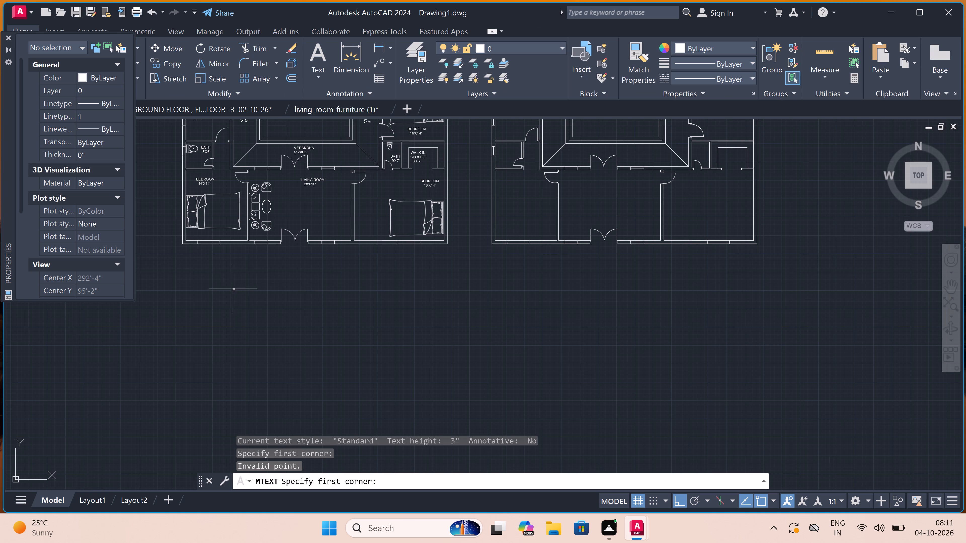
pyautogui.click(194, 267)
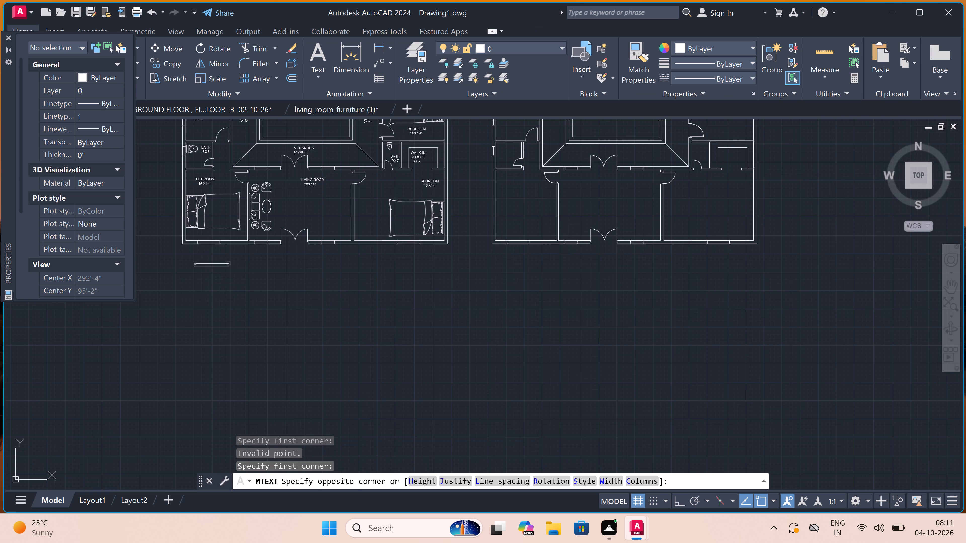
pyautogui.click(712, 263)
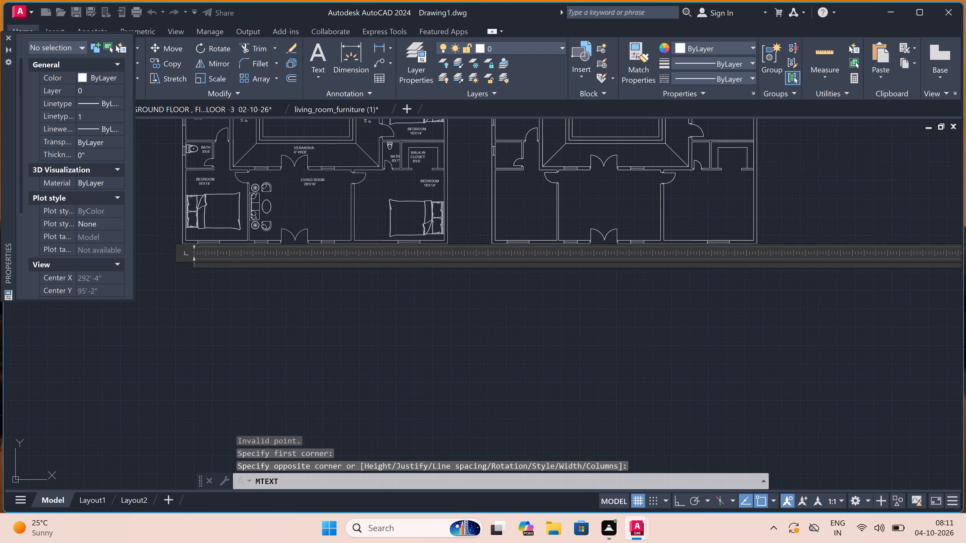
pyautogui.scroll(3, 190, 263)
pyautogui.write('GR')
pyautogui.write('OUND FLOOR')
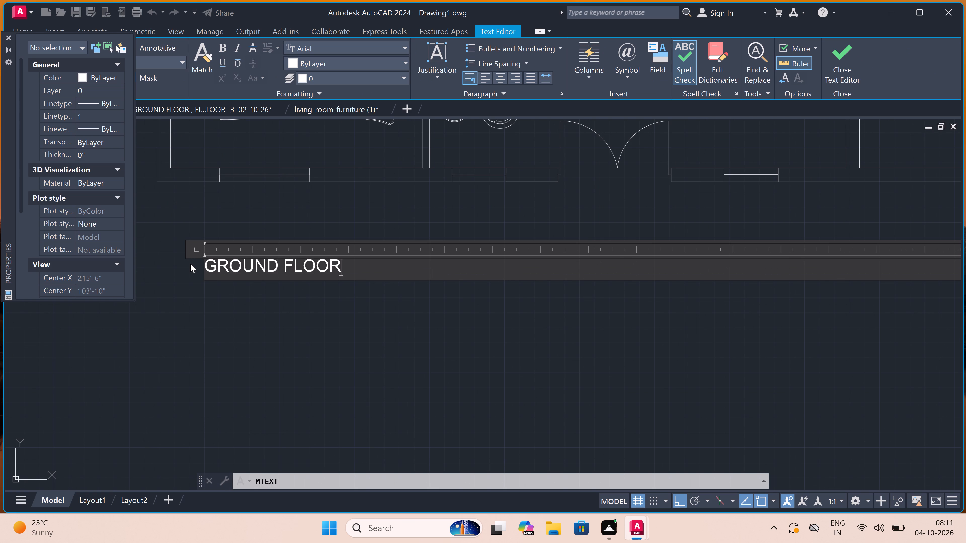
pyautogui.press('space')
pyautogui.write('PL')
pyautogui.press('a')
pyautogui.press('n')
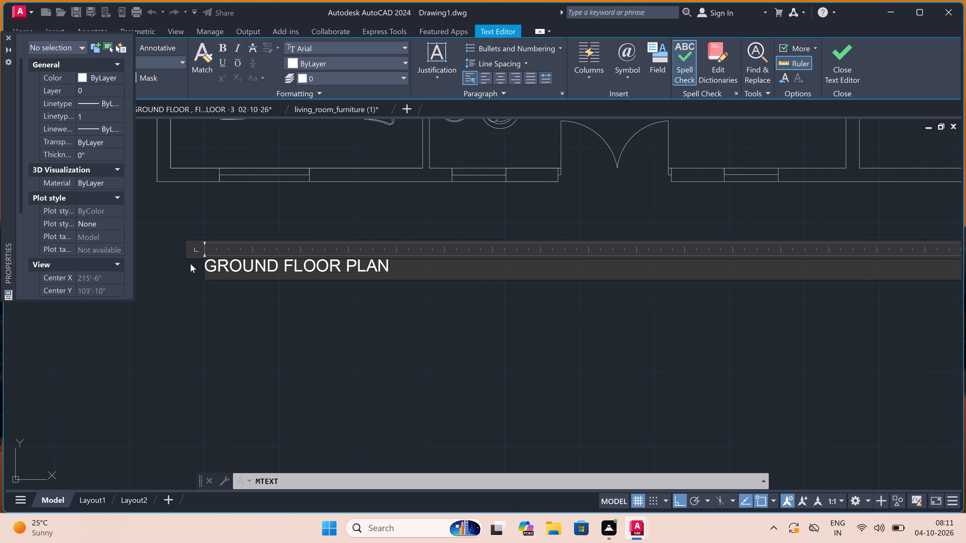
pyautogui.click(218, 330)
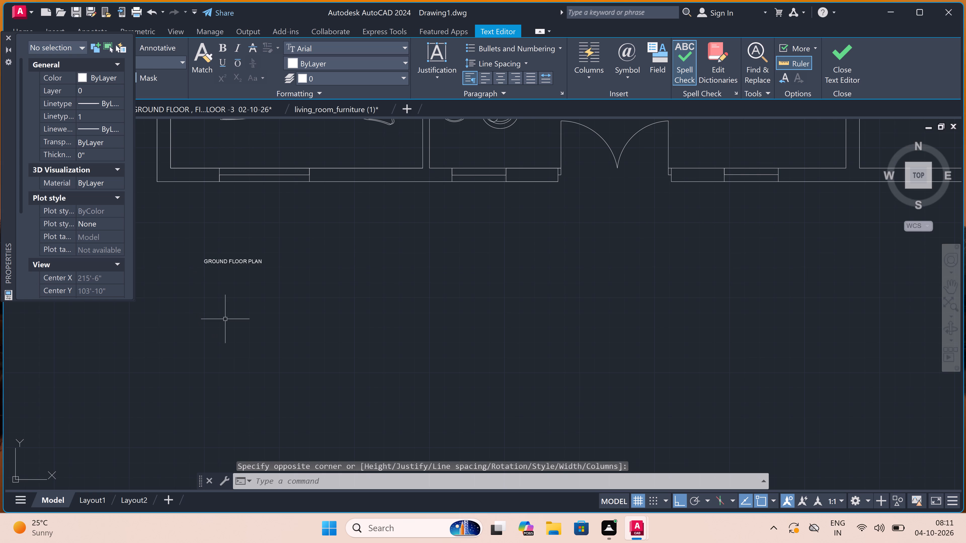
# Set the GROUND FLOOR PLAN title's text height to 1.5'.
pyautogui.click(272, 230)
pyautogui.click(190, 306)
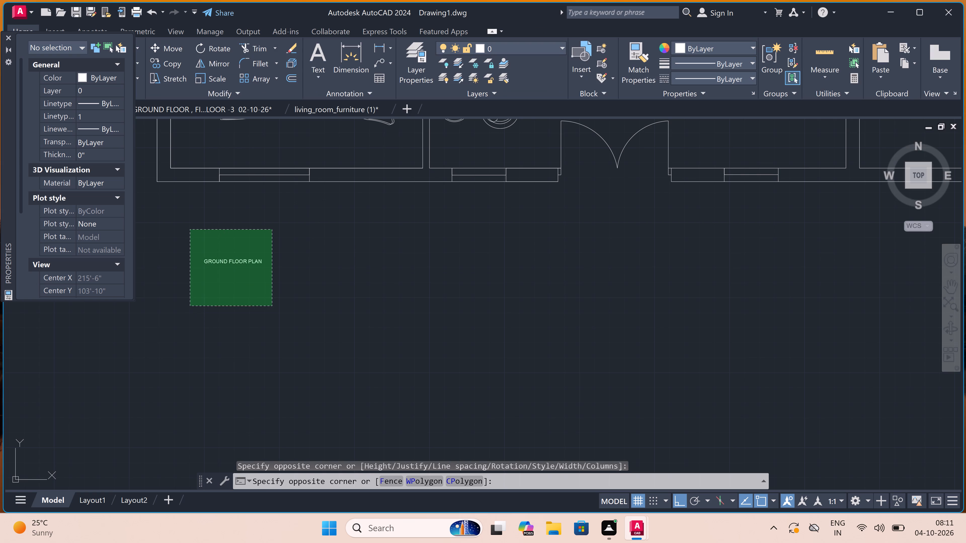
pyautogui.click(94, 289)
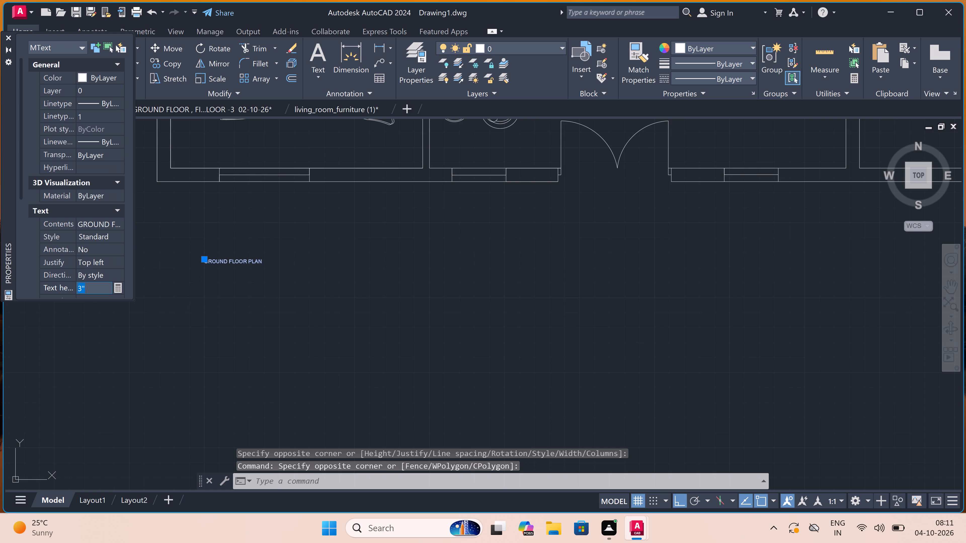
pyautogui.press('BackSpace')
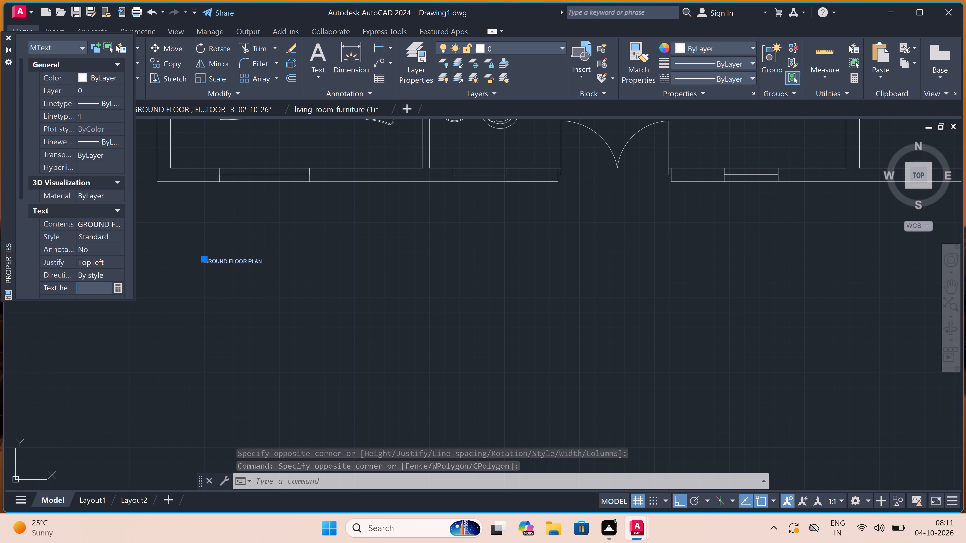
pyautogui.write('1/')
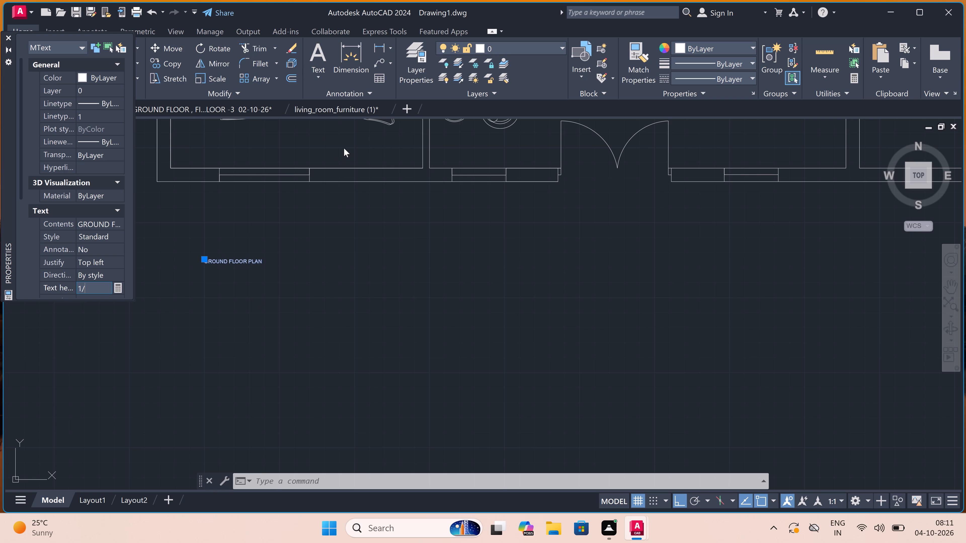
pyautogui.press('BackSpace')
pyautogui.write('.5')
pyautogui.press("'")
pyautogui.click(352, 248)
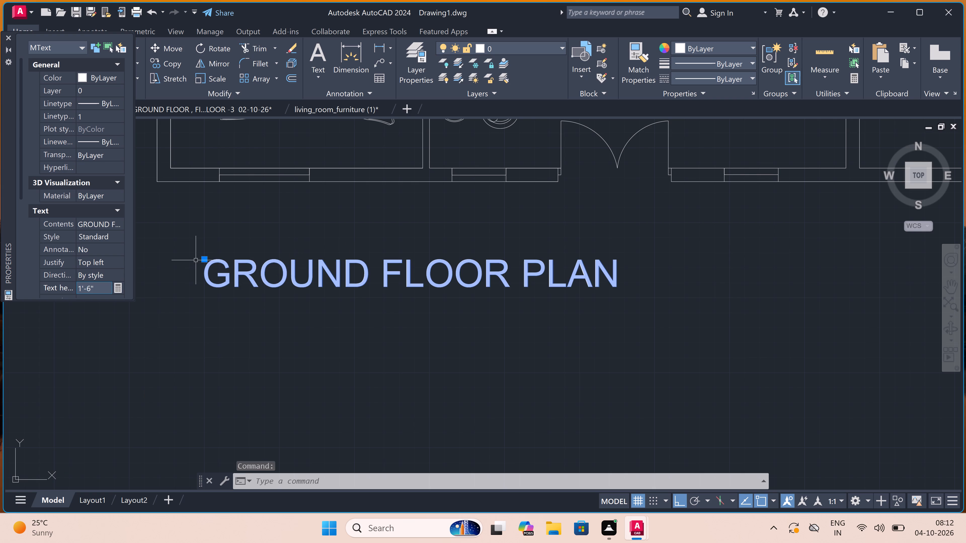
# Move the GROUND FLOOR PLAN title horizontally eastward so it sits centred beneath the furnished plan.
pyautogui.click(209, 263)
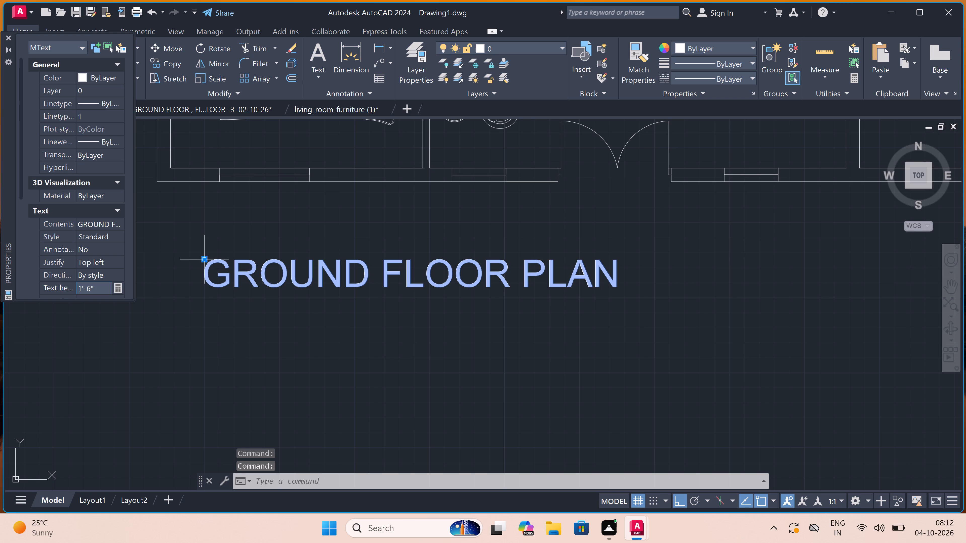
pyautogui.click(208, 260)
pyautogui.click(207, 259)
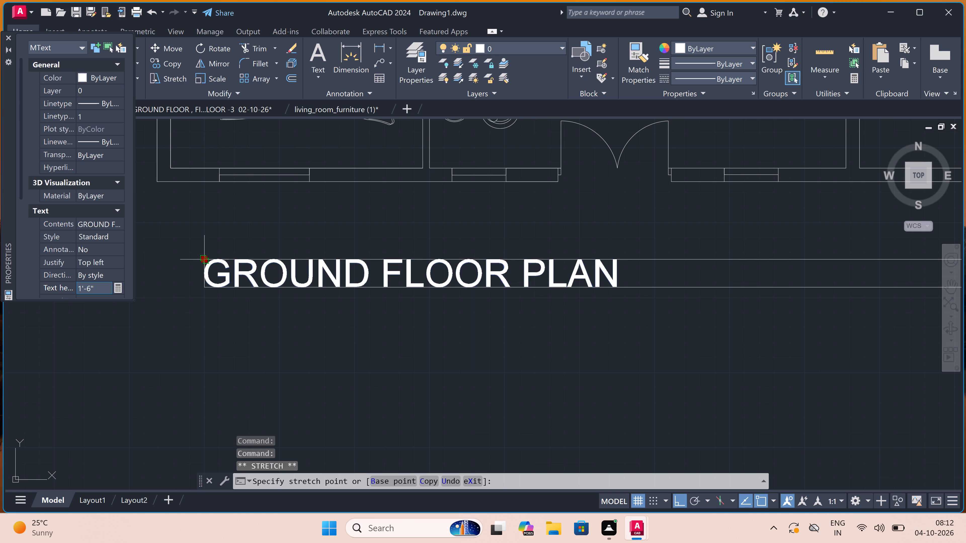
pyautogui.scroll(-2, 207, 259)
pyautogui.scroll(3, 307, 253)
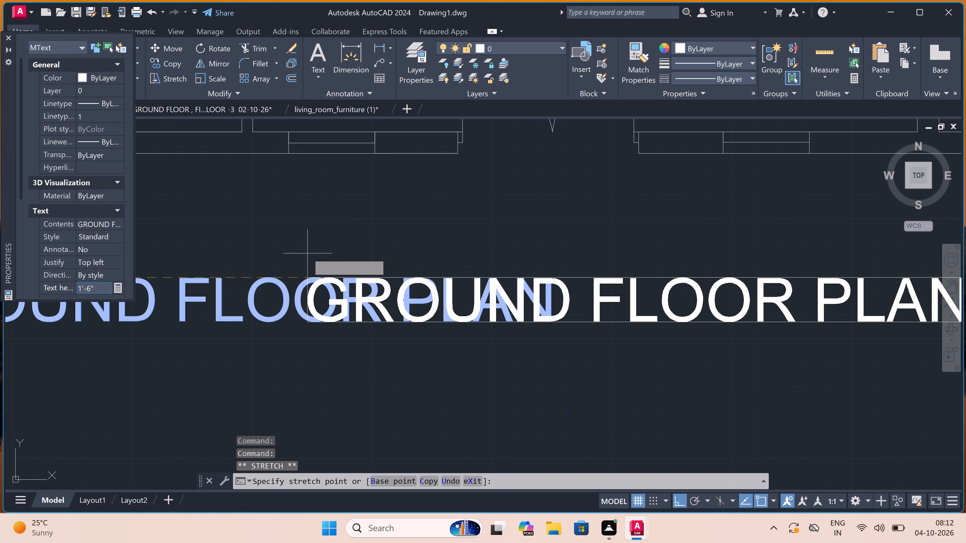
pyautogui.click(311, 255)
pyautogui.press('Escape')
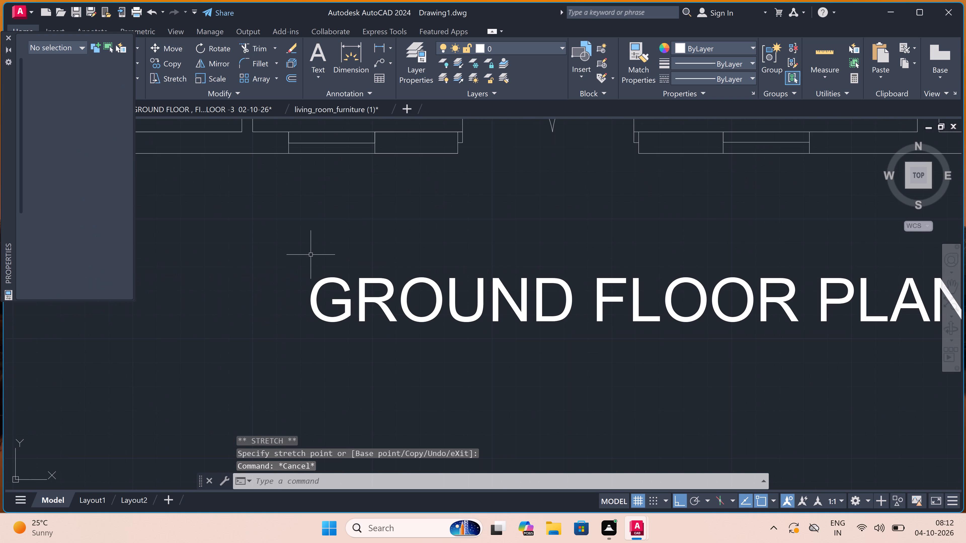
# Copy the elevation and section linework straight up twice from the plinth line, stacking two upper storeys on each drawing.
pyautogui.scroll(-3, 323, 273)
pyautogui.scroll(-6, 365, 257)
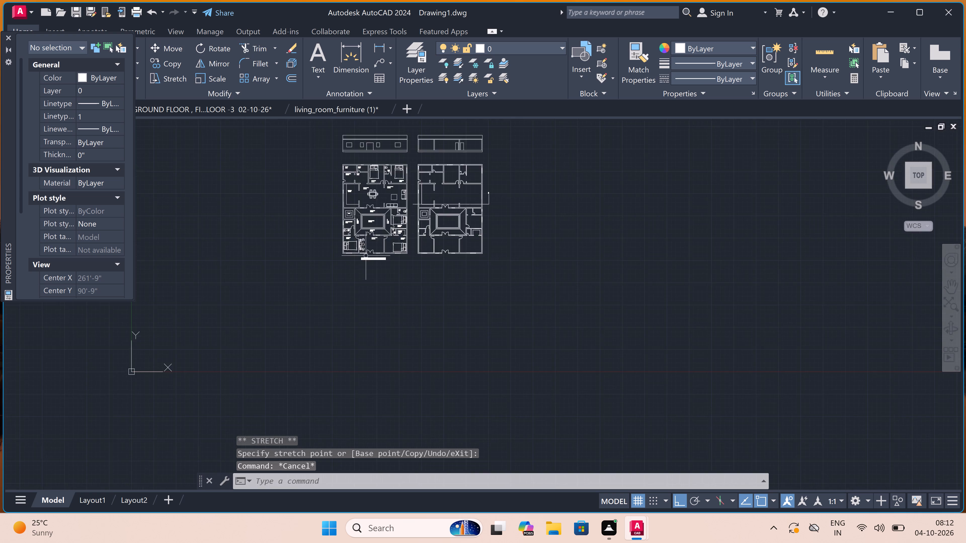
pyautogui.scroll(-2, 366, 256)
pyautogui.scroll(4, 366, 241)
pyautogui.scroll(-3, 366, 241)
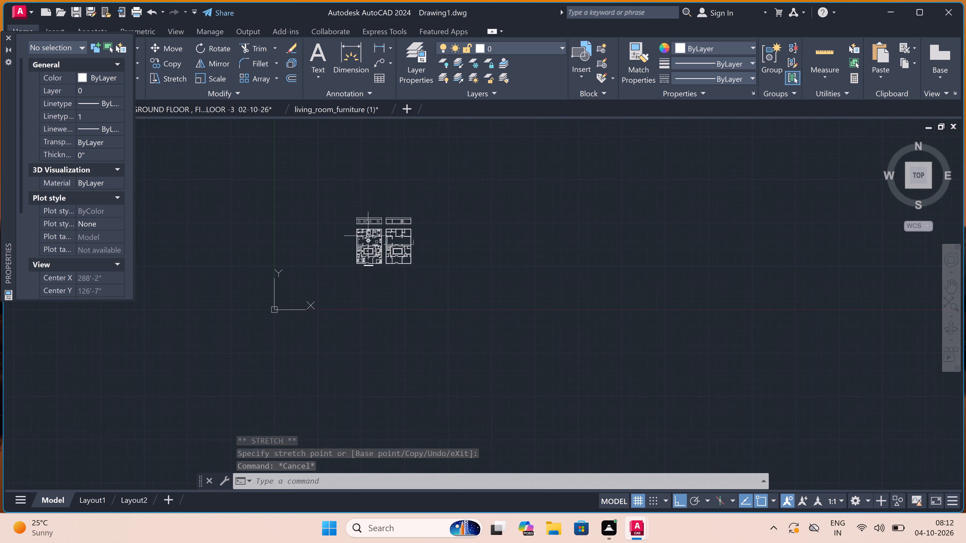
pyautogui.scroll(2, 371, 223)
pyautogui.scroll(2, 388, 207)
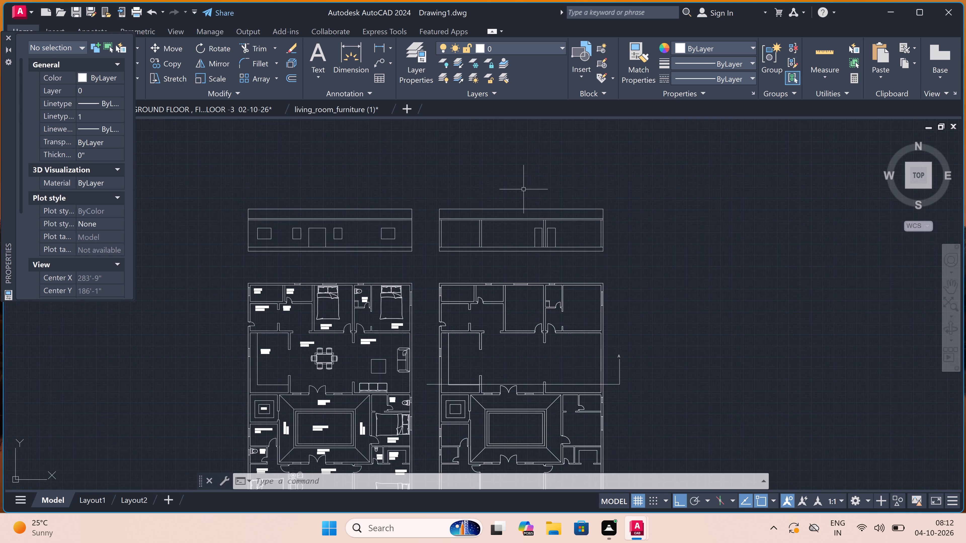
pyautogui.click(630, 205)
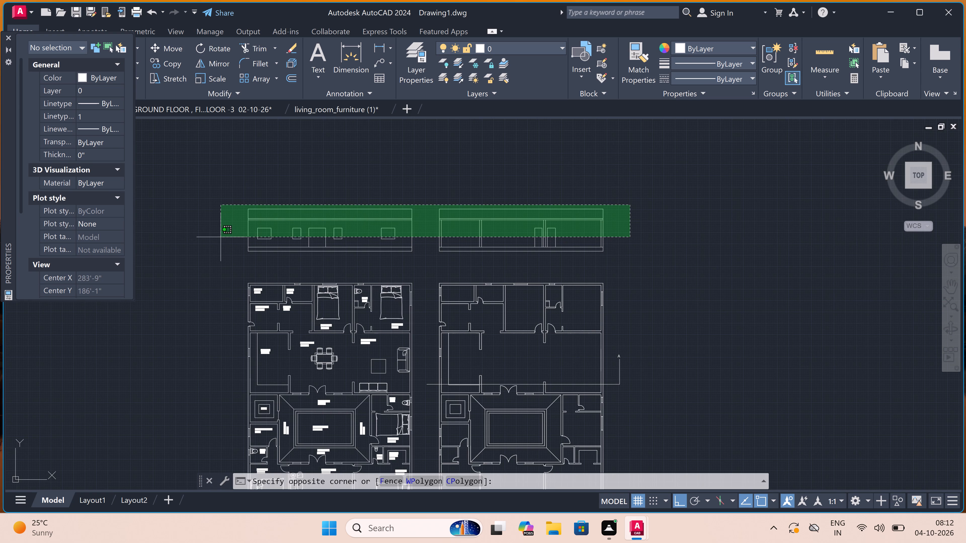
pyautogui.click(221, 244)
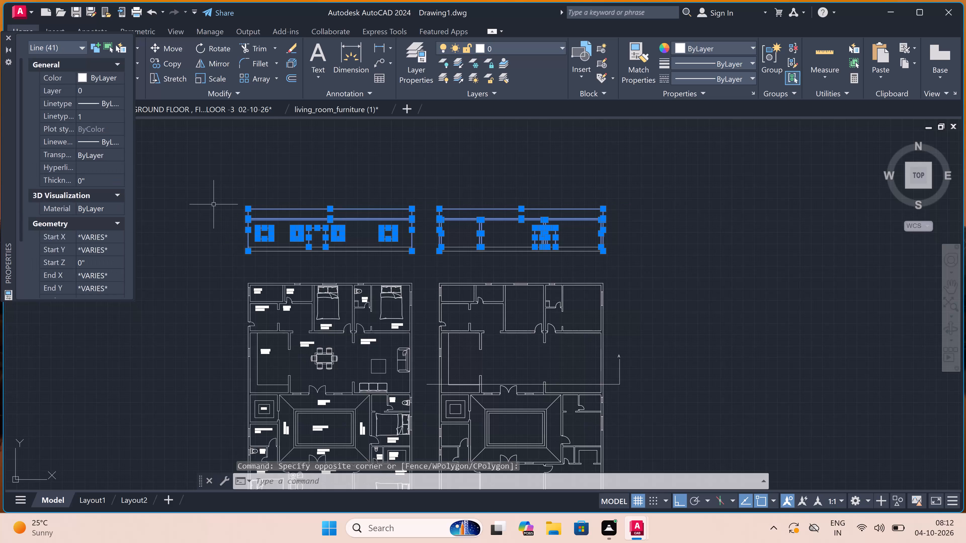
pyautogui.click(169, 62)
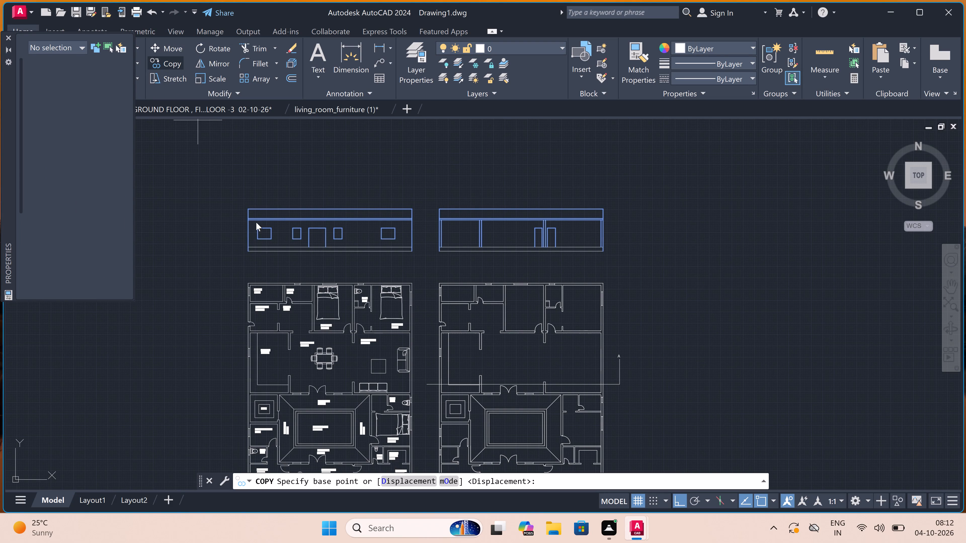
pyautogui.click(249, 247)
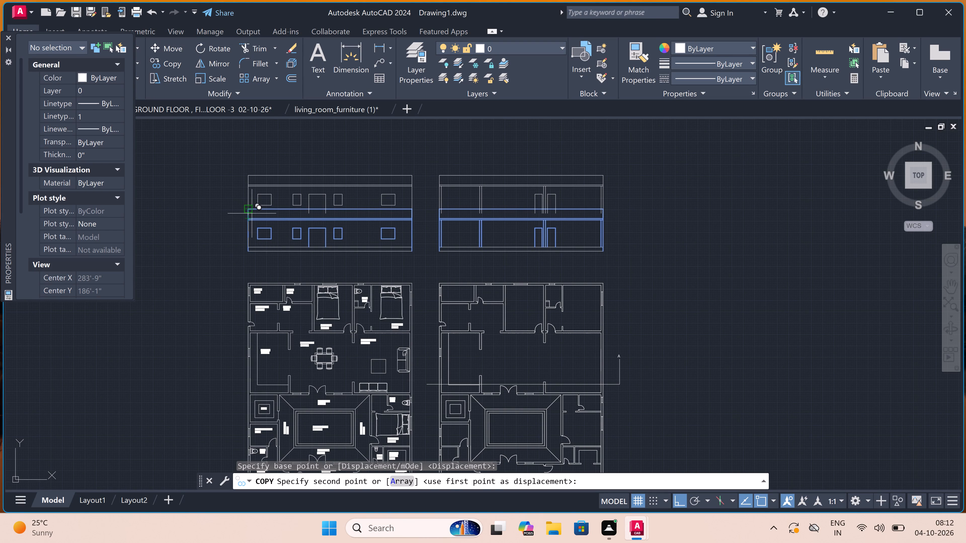
pyautogui.scroll(3, 252, 213)
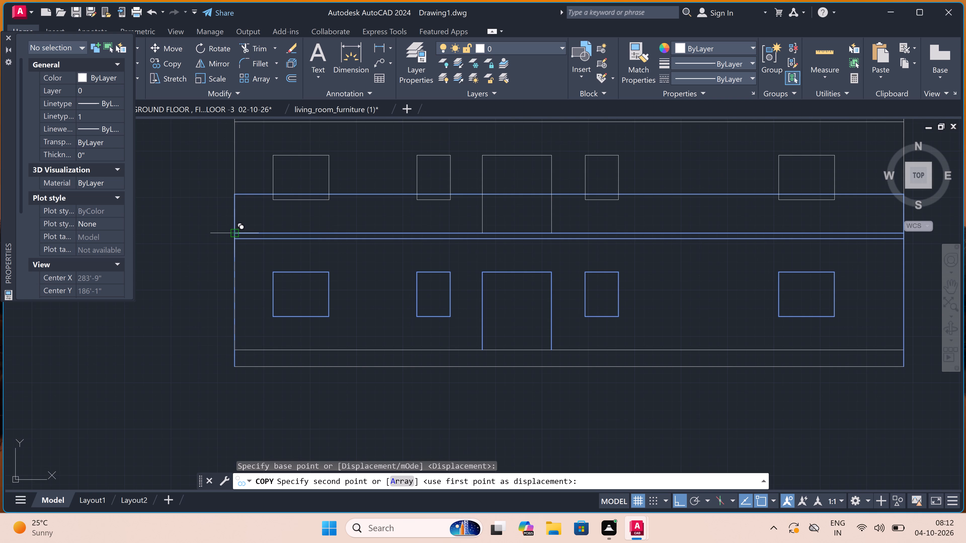
pyautogui.click(234, 232)
pyautogui.scroll(-2, 234, 232)
pyautogui.scroll(3, 235, 192)
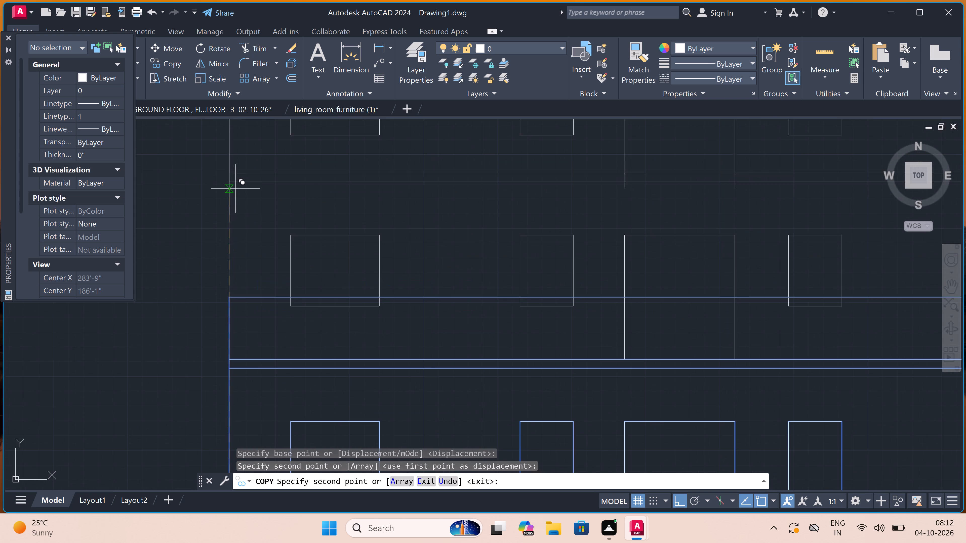
pyautogui.click(228, 174)
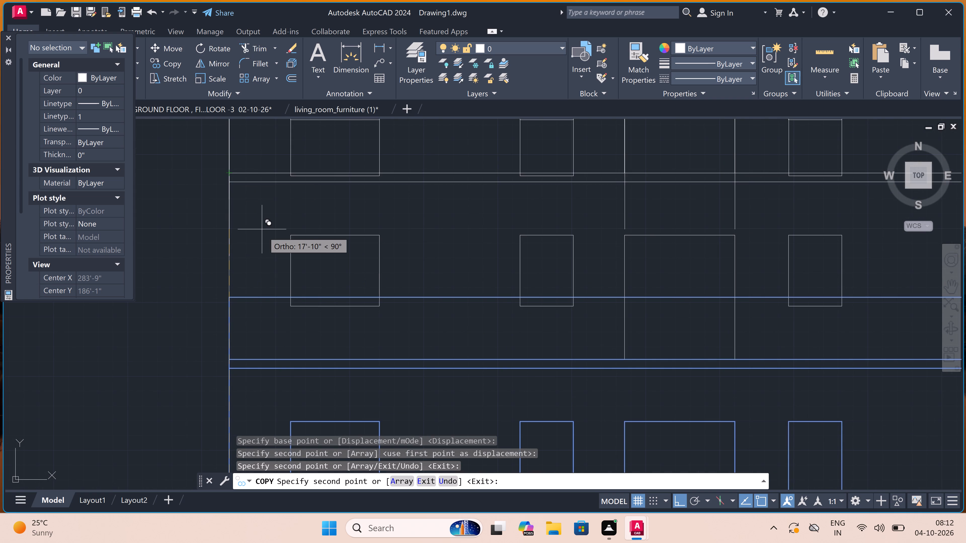
pyautogui.press('Escape')
# Add the multiline text ELEVATION just below the elevation drawing, above the furnished plan.
pyautogui.scroll(-3, 274, 215)
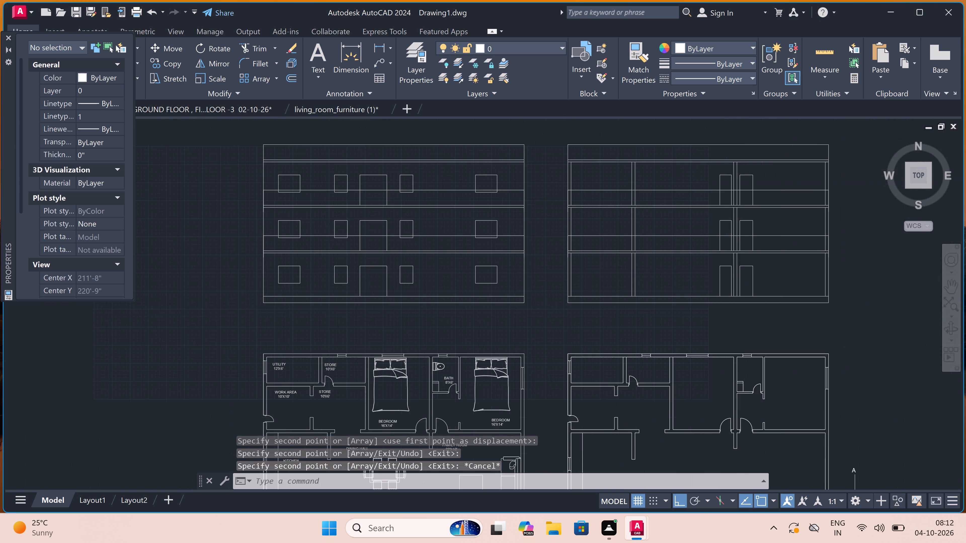
pyautogui.scroll(-2, 275, 214)
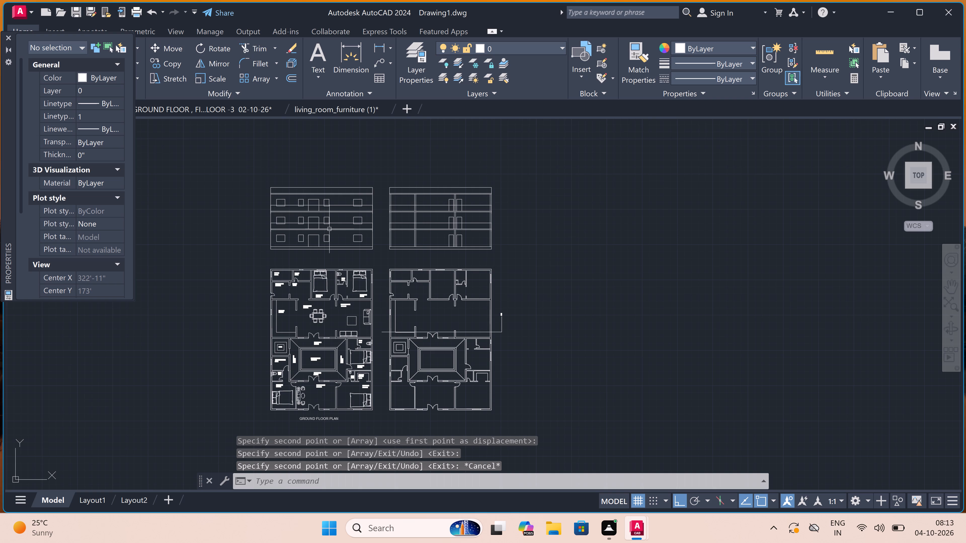
pyautogui.scroll(3, 312, 263)
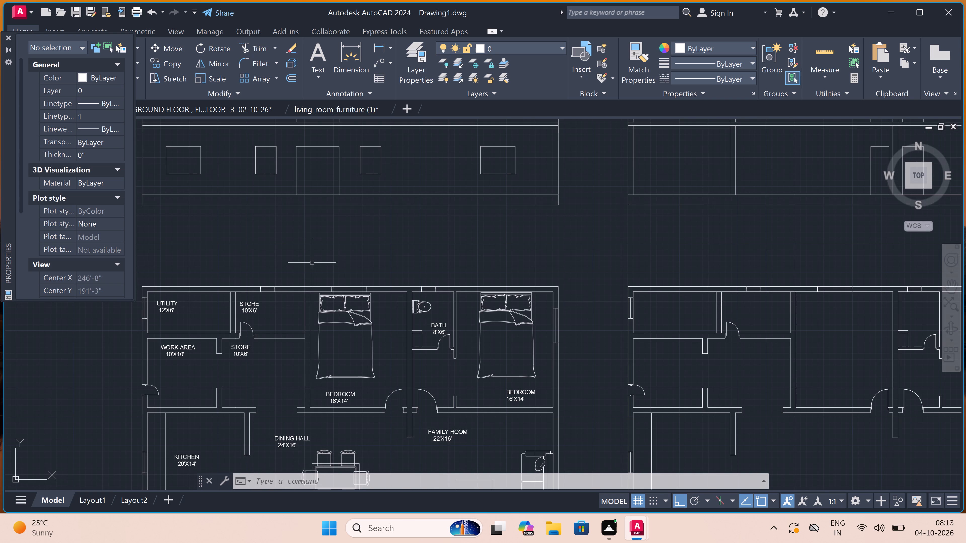
pyautogui.write('MT')
pyautogui.press('space')
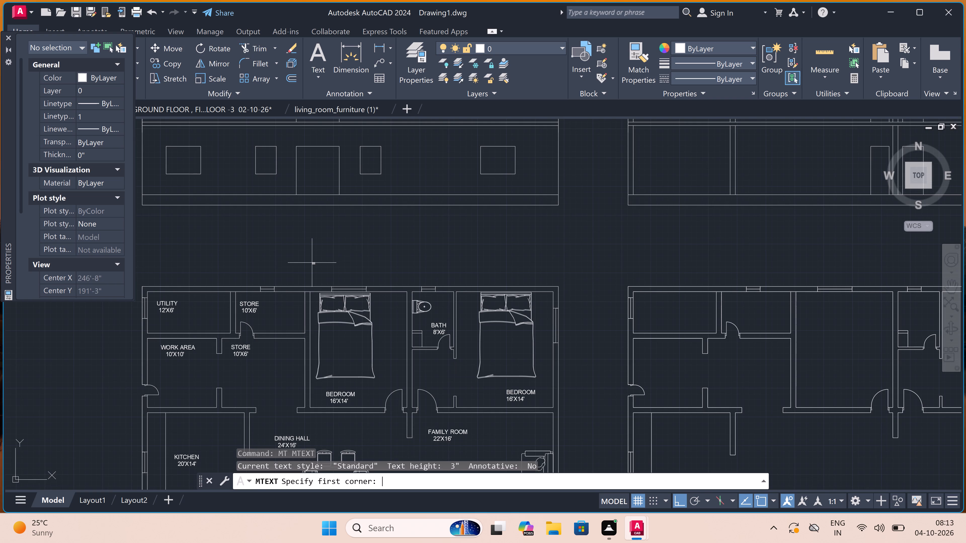
pyautogui.click(258, 220)
pyautogui.click(523, 233)
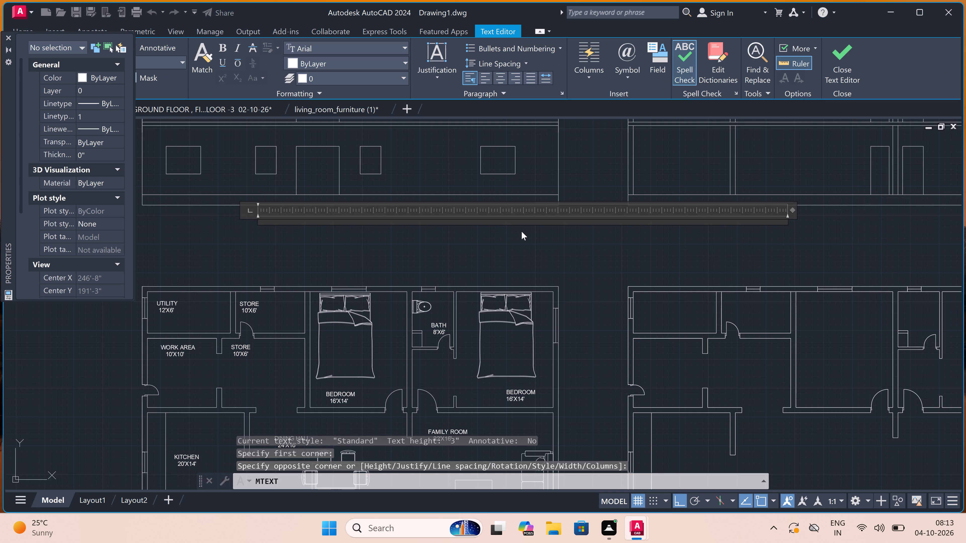
pyautogui.write('ELE')
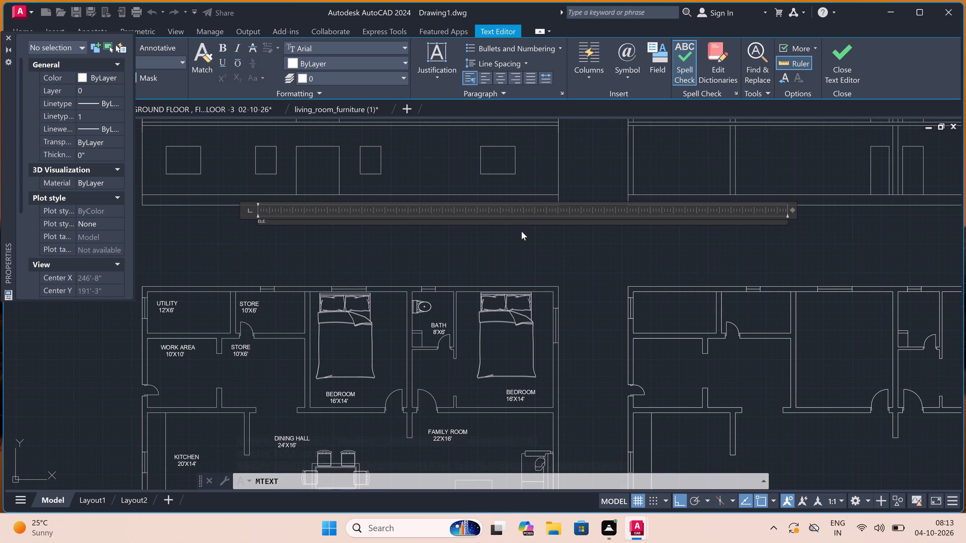
pyautogui.write('VAT')
pyautogui.write('ION')
pyautogui.click(301, 237)
# Add the multiline text SECTION-A just below the section drawing, above the unfurnished plan.
pyautogui.scroll(-4, 299, 225)
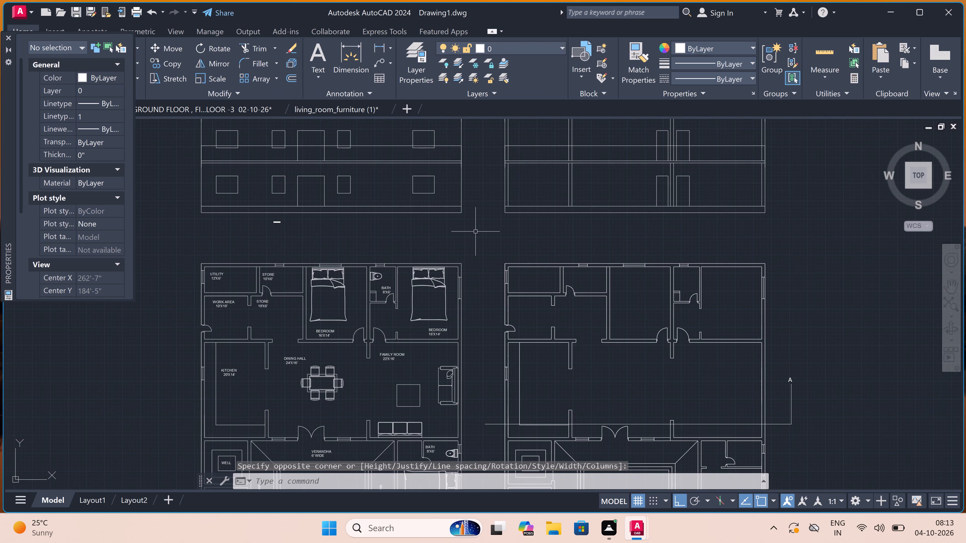
pyautogui.scroll(2, 652, 228)
pyautogui.press('space')
pyautogui.moveTo(532, 222); pyautogui.dragTo(532, 222)
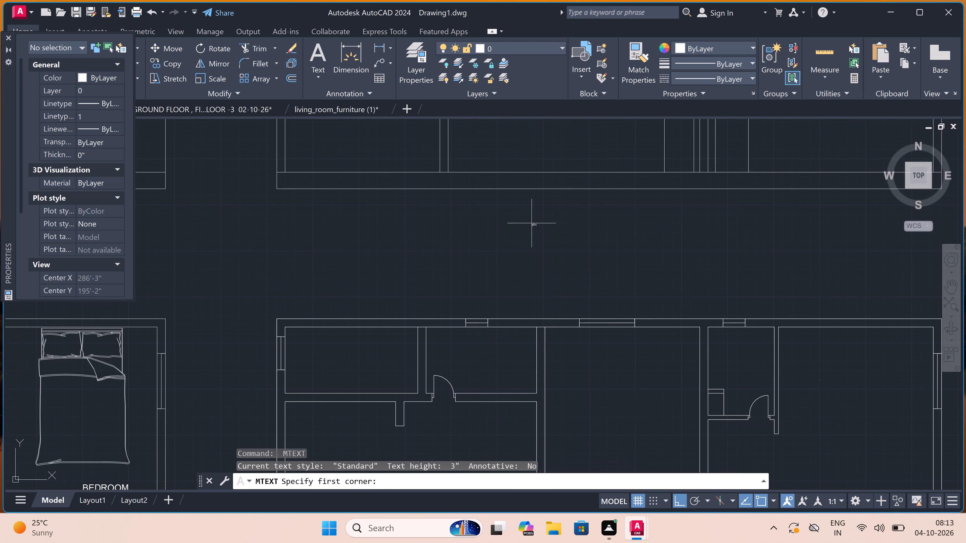
pyautogui.moveTo(532, 222); pyautogui.dragTo(535, 222)
pyautogui.click(832, 224)
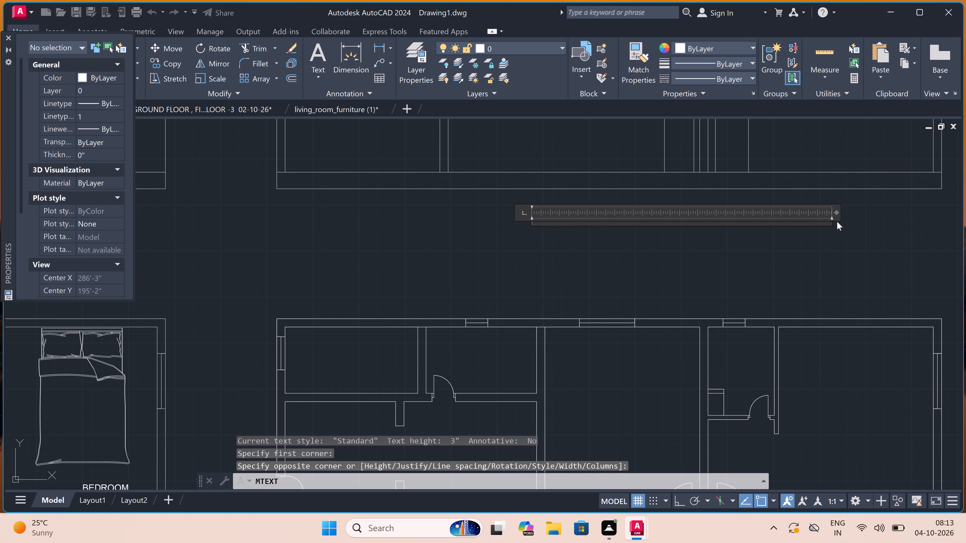
pyautogui.write('SECTION')
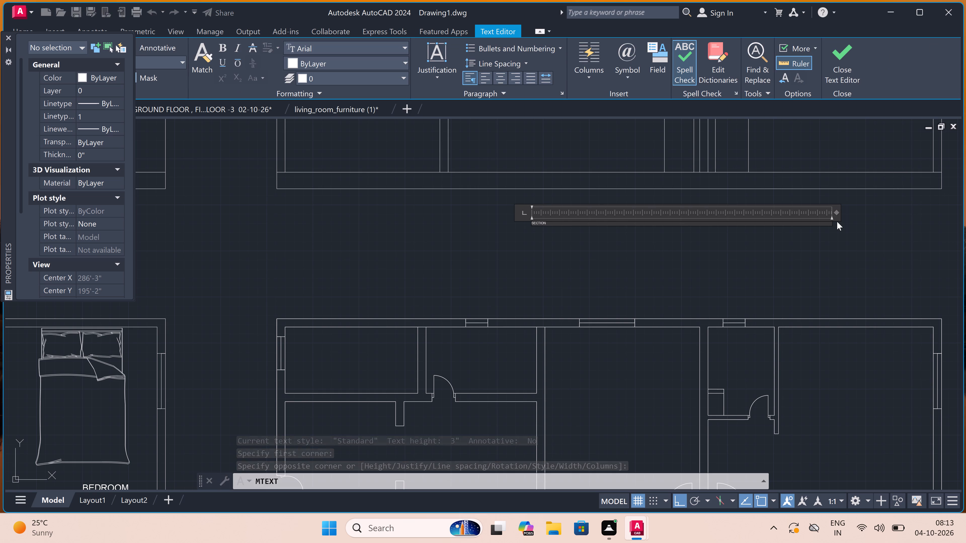
pyautogui.press('-')
pyautogui.press('a')
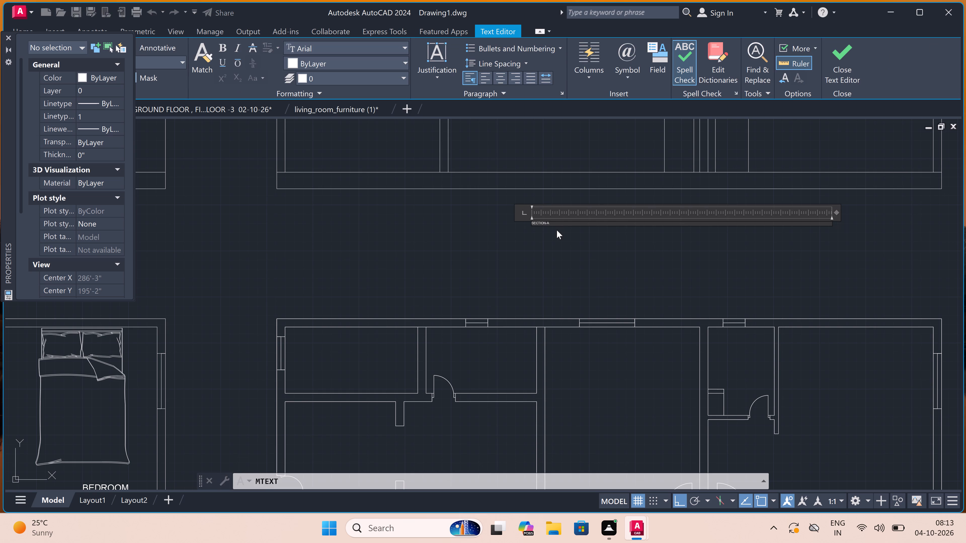
pyautogui.click(554, 230)
# Set the text height of both the SECTION-A and ELEVATION titles to 1.5'.
pyautogui.click(547, 213)
pyautogui.click(504, 248)
pyautogui.scroll(-2, 504, 246)
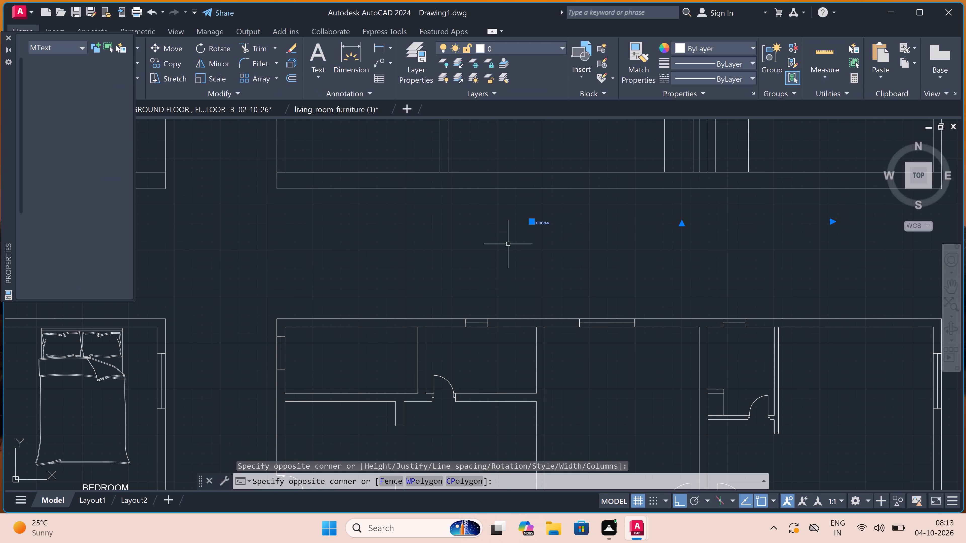
pyautogui.scroll(-2, 504, 246)
pyautogui.scroll(2, 298, 245)
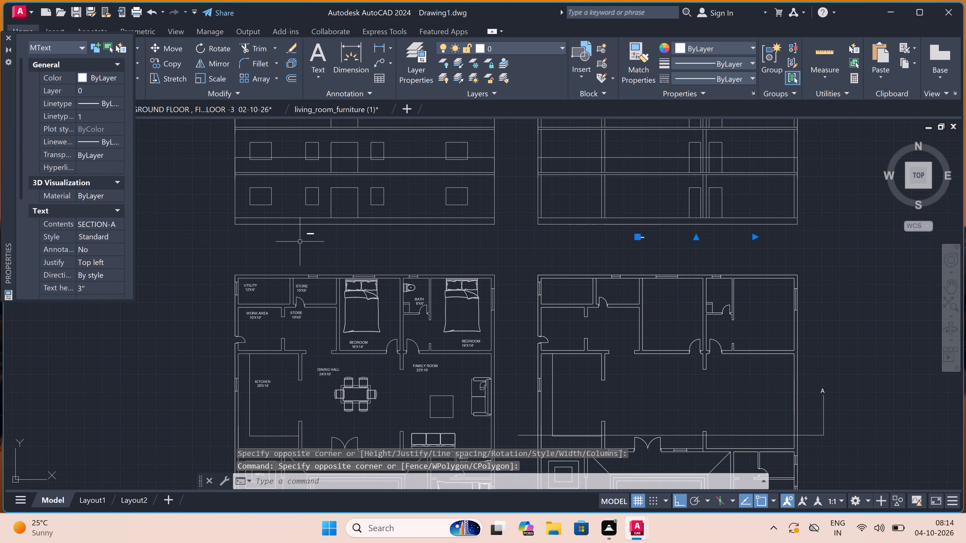
pyautogui.scroll(3, 303, 235)
pyautogui.click(324, 230)
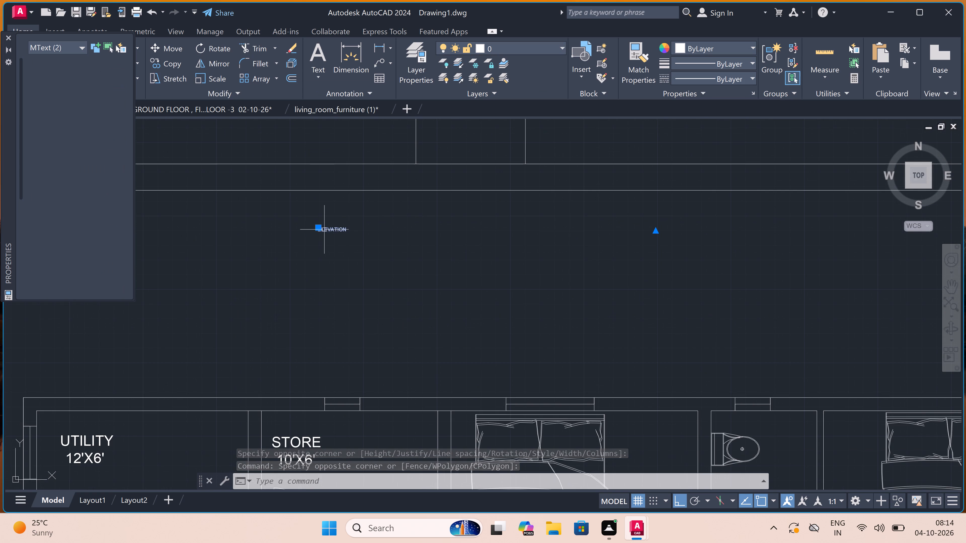
pyautogui.click(104, 286)
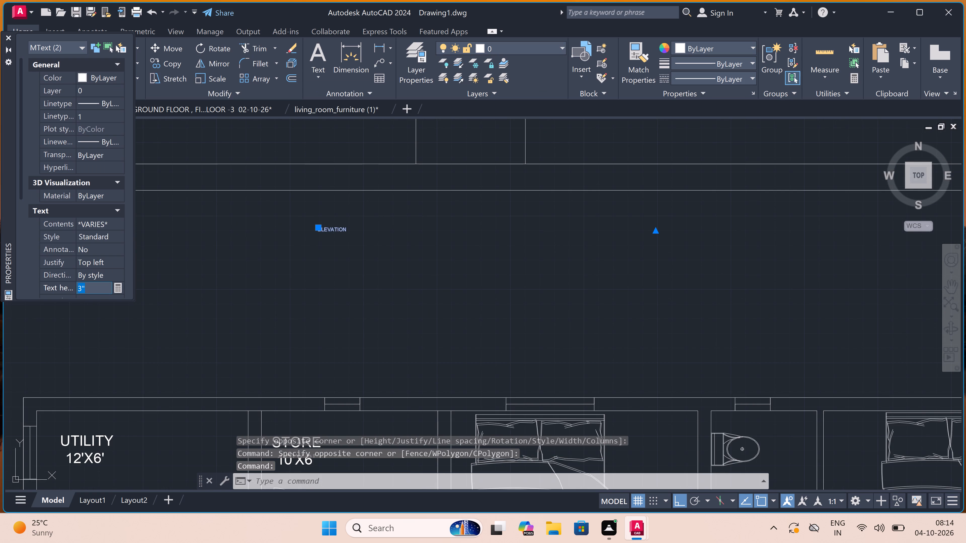
pyautogui.press('BackSpace')
pyautogui.write('1.')
pyautogui.write("5'")
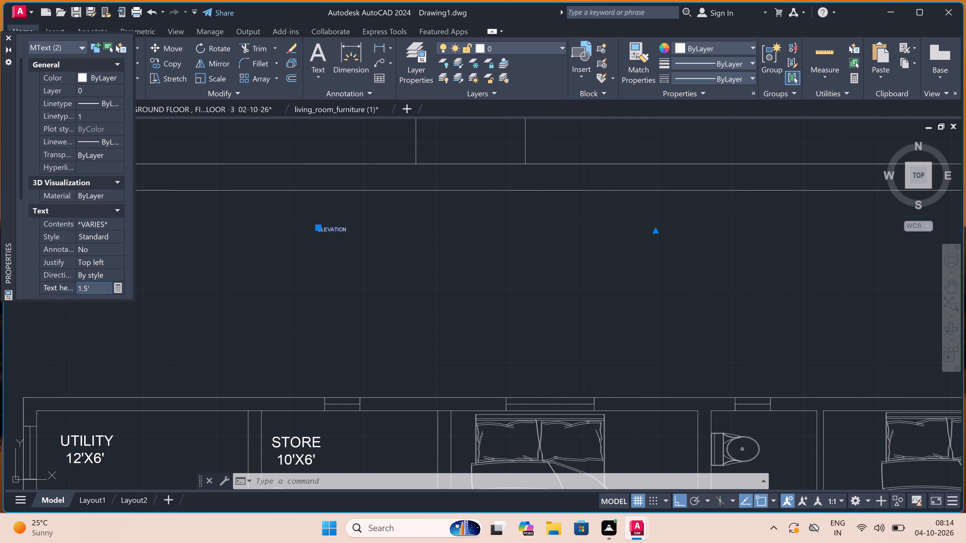
pyautogui.click(422, 220)
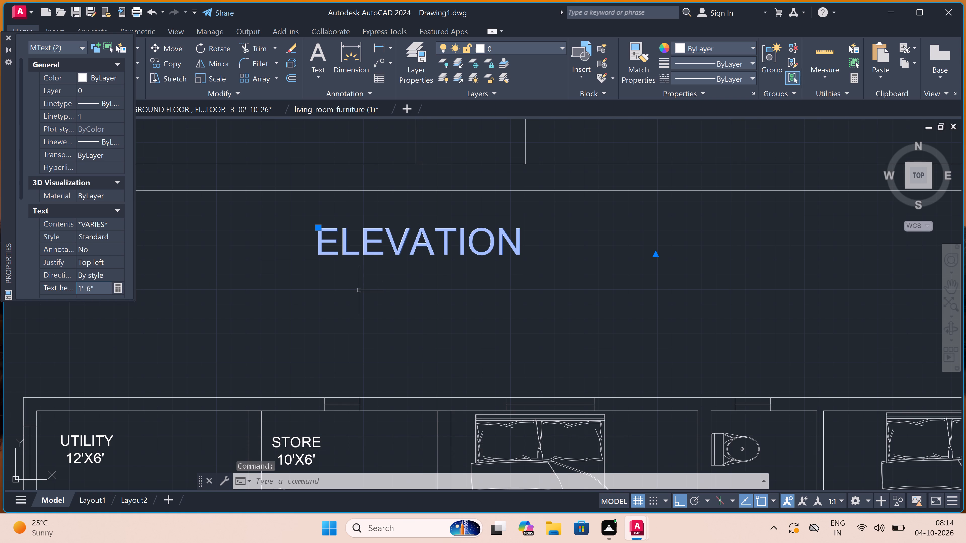
pyautogui.press('Escape')
# Draw a rectangular border around the whole sheet, enclosing the elevation, section, both floor plans and their titles.
pyautogui.scroll(-5, 357, 246)
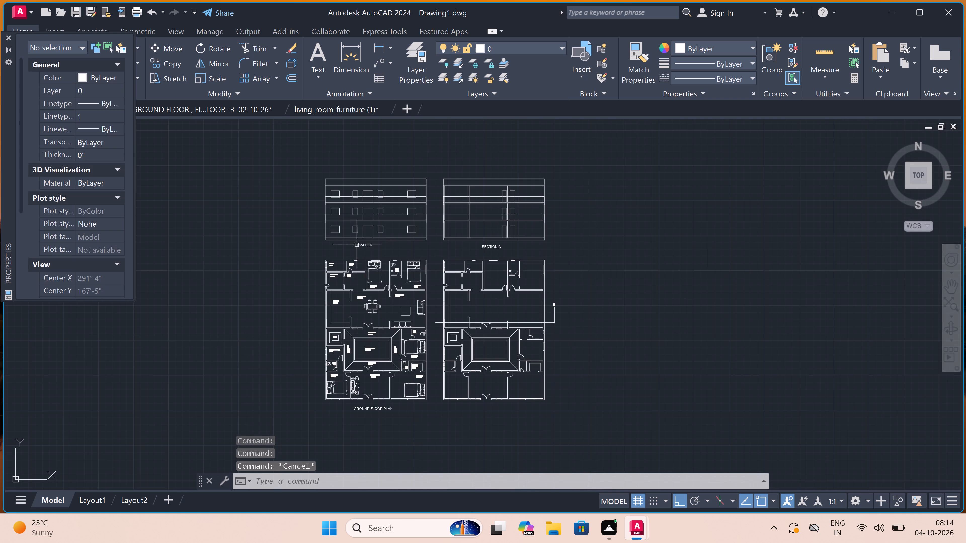
pyautogui.scroll(1, 368, 237)
pyautogui.scroll(-1, 368, 237)
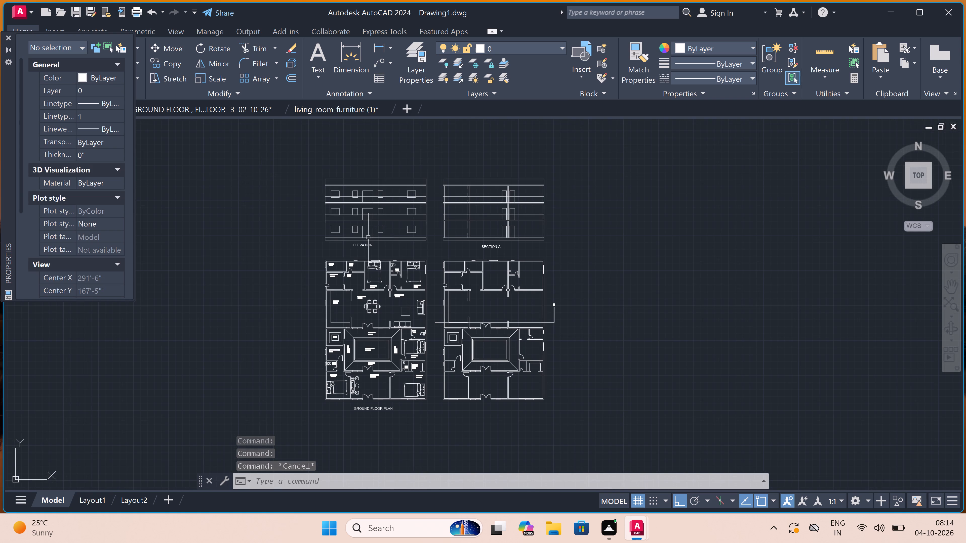
pyautogui.write('REC')
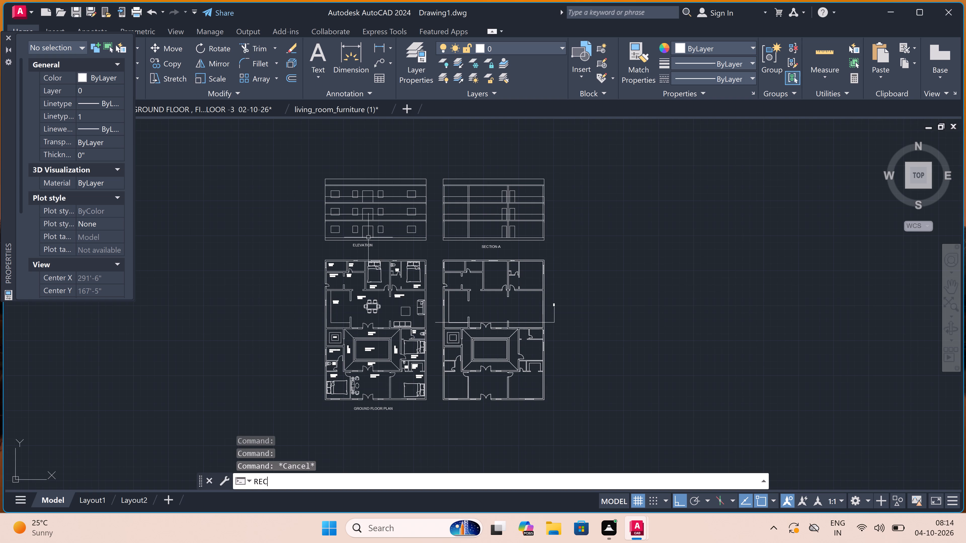
pyautogui.press('space')
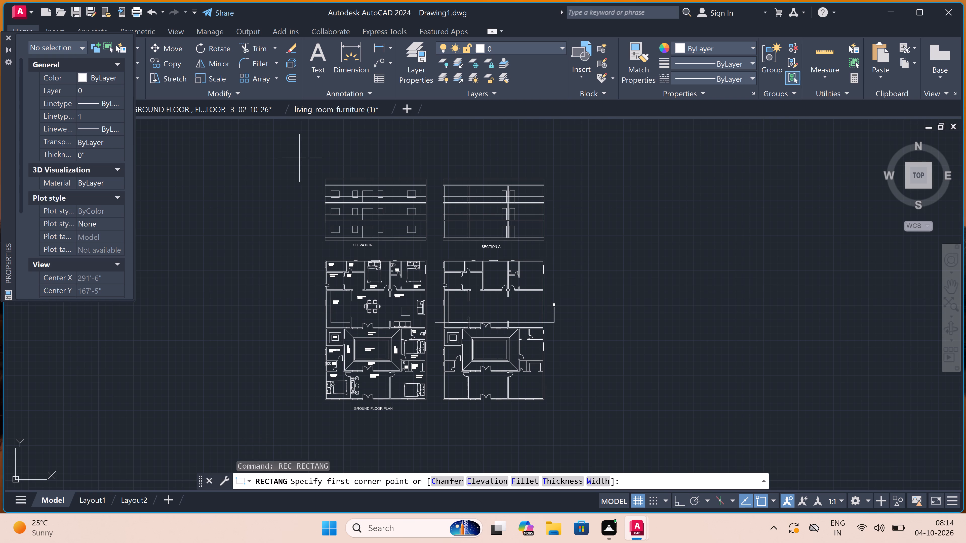
pyautogui.click(299, 155)
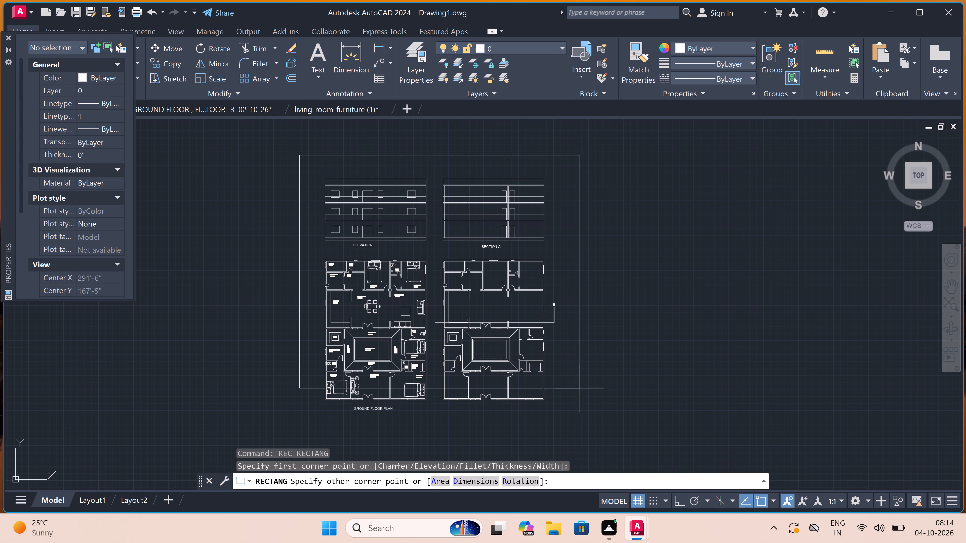
pyautogui.click(613, 426)
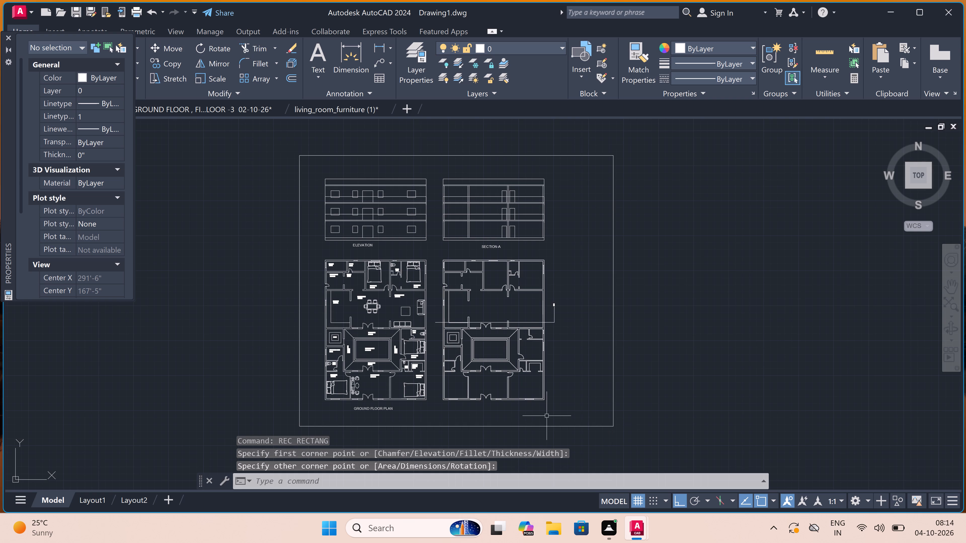
pyautogui.scroll(-2, 243, 350)
pyautogui.scroll(2, 340, 309)
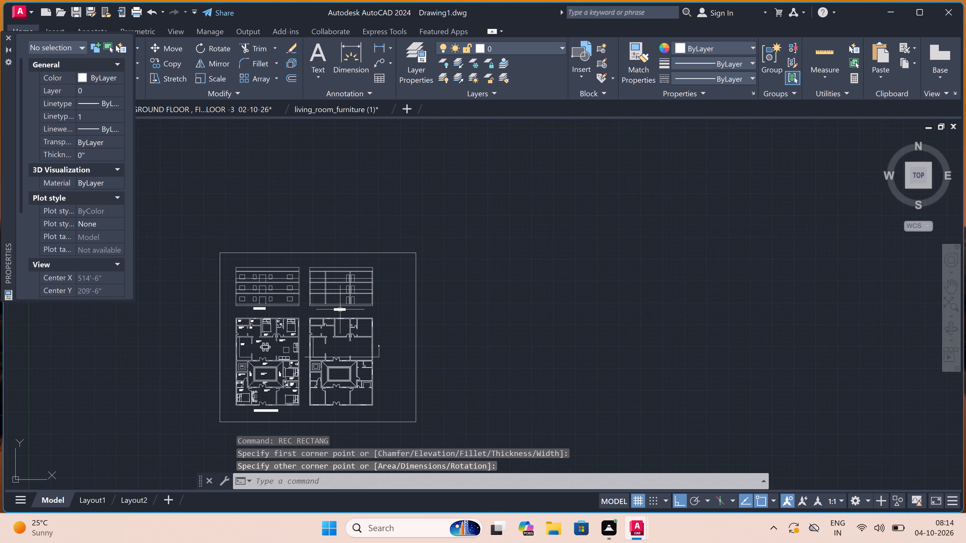
# Delete the two extra horizontal lines crossing the doors in the upper two storeys of the section.
pyautogui.scroll(1, 350, 261)
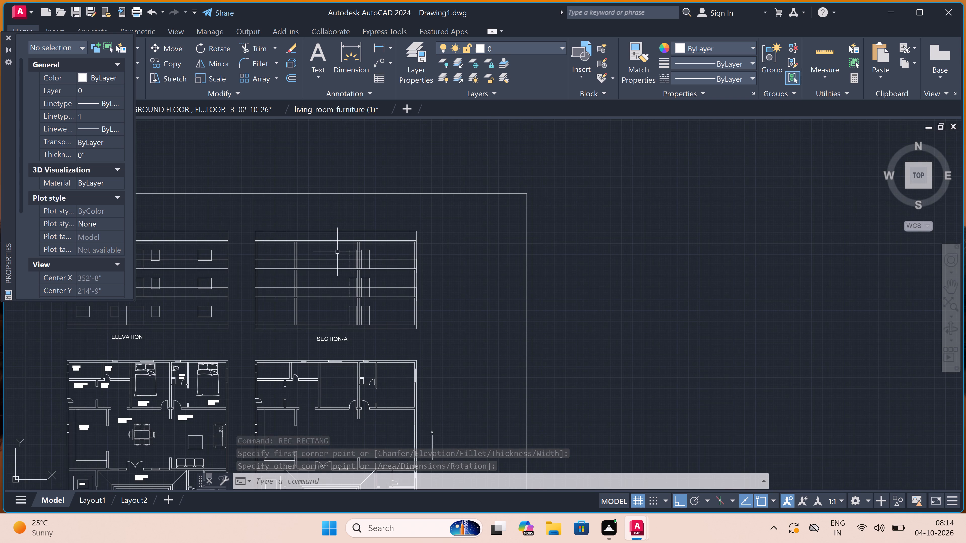
pyautogui.click(336, 258)
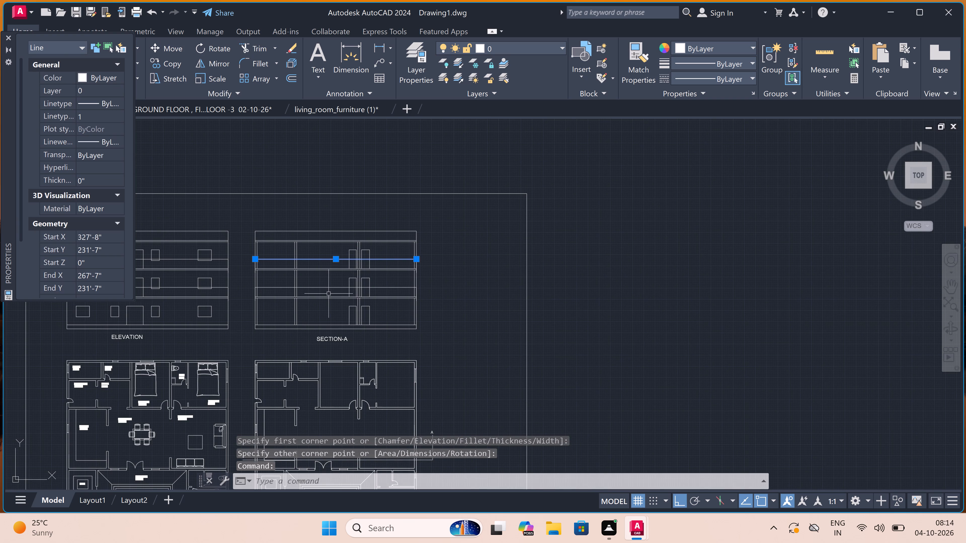
pyautogui.scroll(1, 328, 291)
pyautogui.click(328, 288)
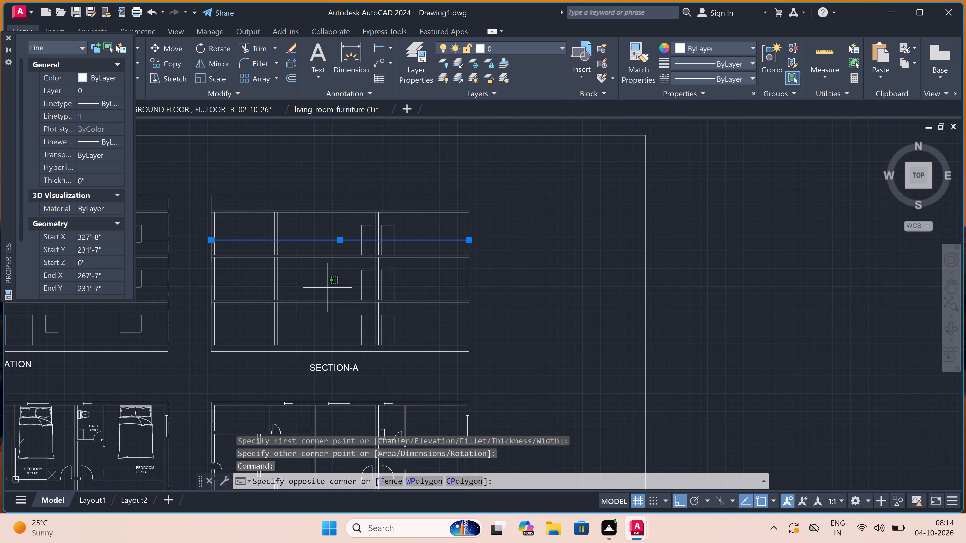
pyautogui.click(313, 277)
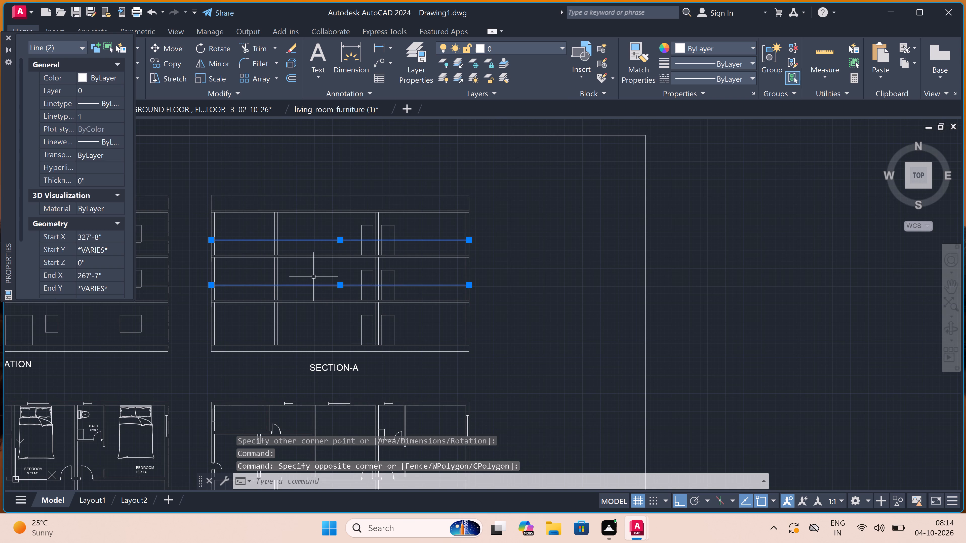
pyautogui.press('Delete')
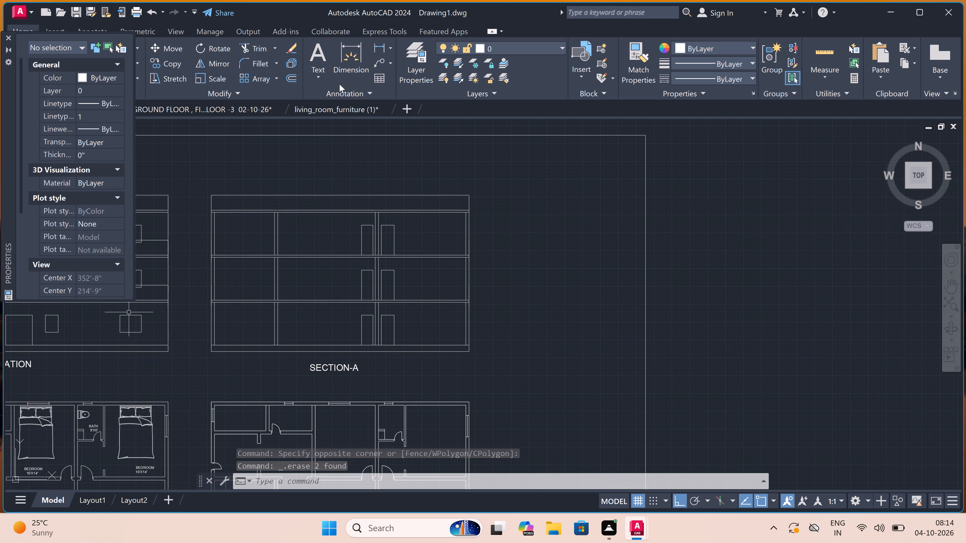
# Add the multiline text PARAPET WALL-3'6" outside the section's right side, level with the parapet.
pyautogui.scroll(2, 547, 190)
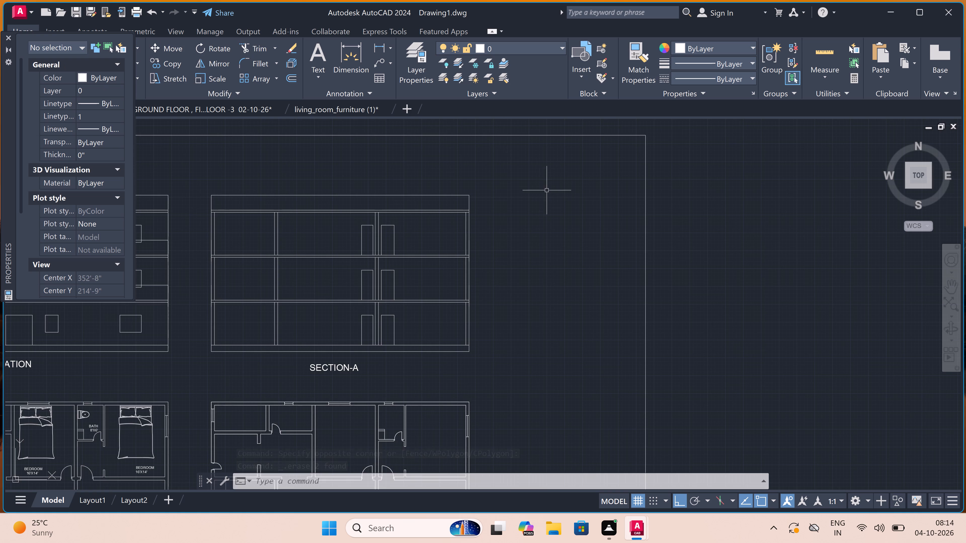
pyautogui.press('m')
pyautogui.write('T')
pyautogui.press('space')
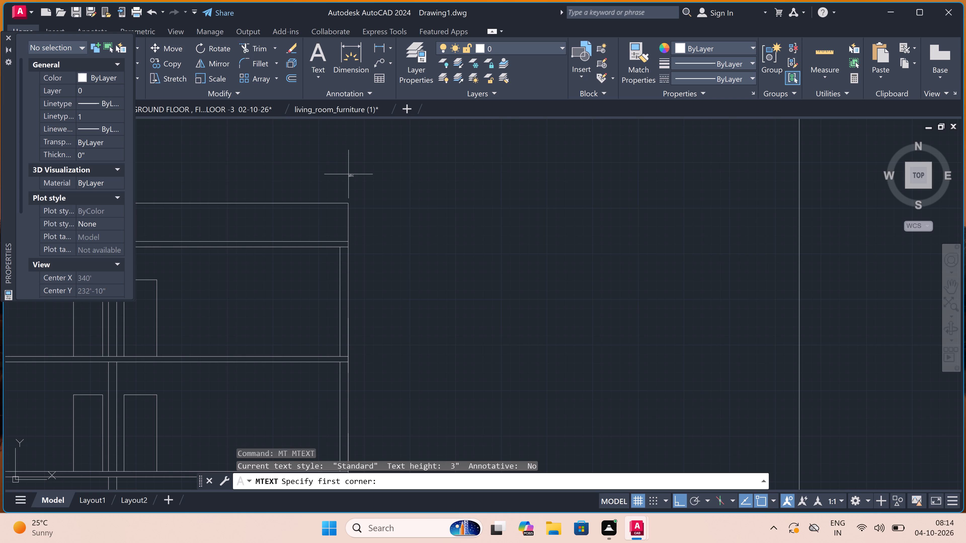
pyautogui.click(419, 217)
pyautogui.click(740, 211)
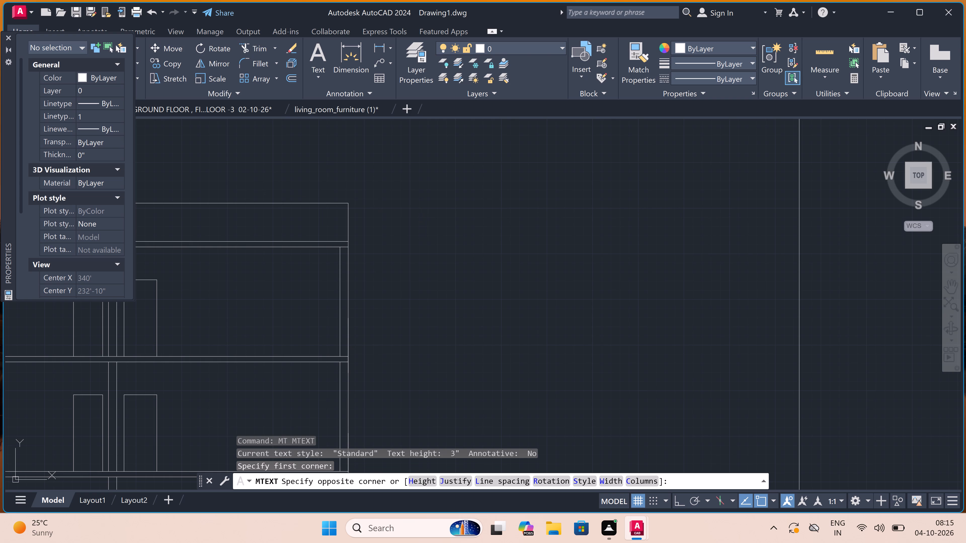
pyautogui.write('PARAPET WALL-')
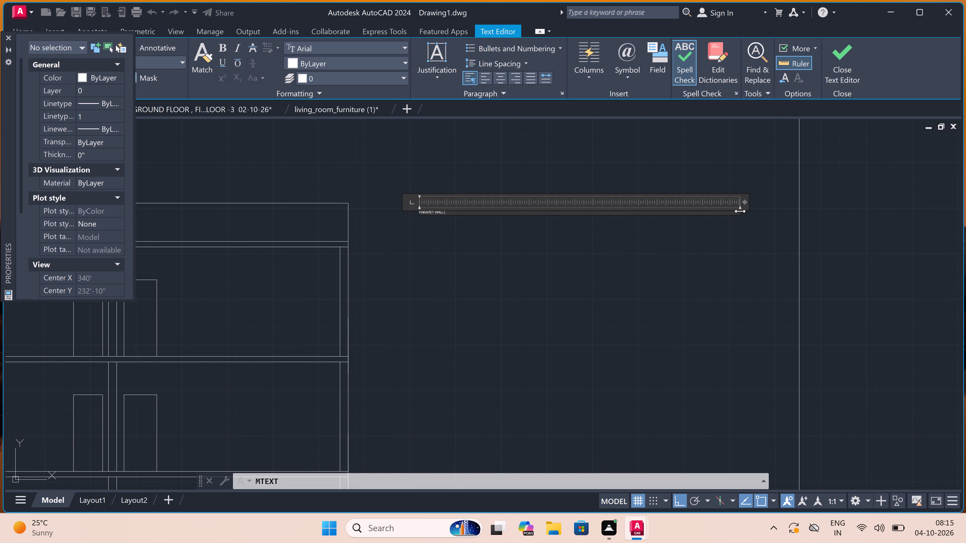
pyautogui.write('3\'6"')
pyautogui.scroll(3, 417, 224)
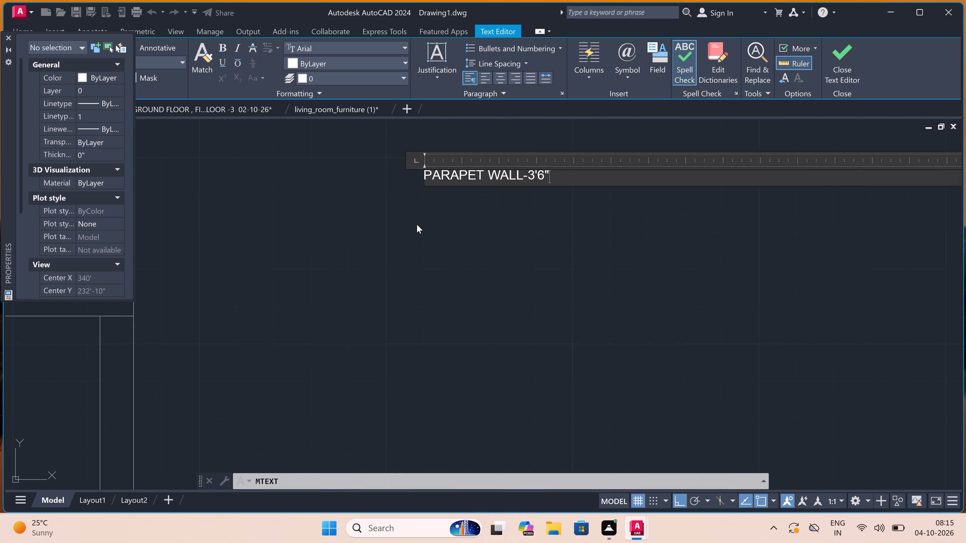
pyautogui.click(430, 228)
# Add the multiline text SLAB-6" below the parapet wall label, near the level of the section's roof slab.
pyautogui.scroll(-2, 431, 228)
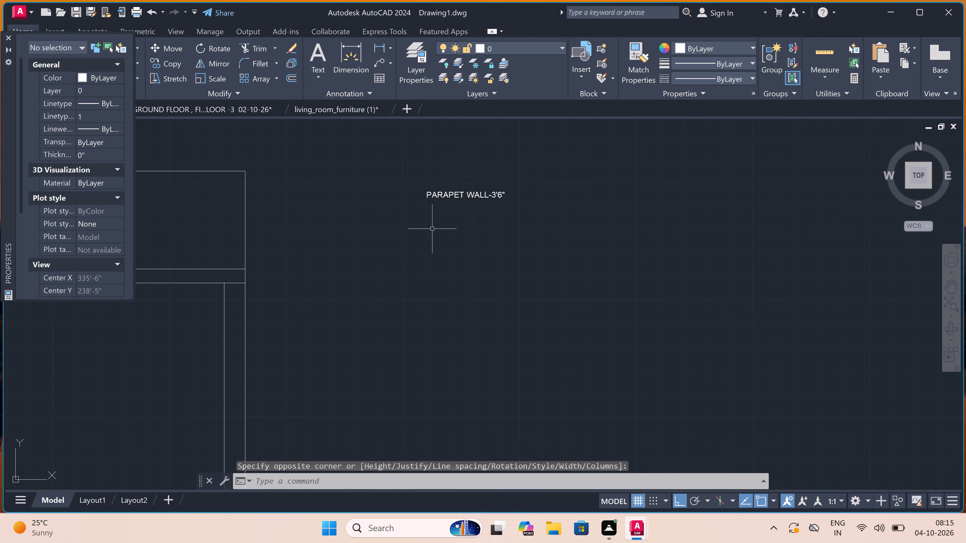
pyautogui.press('space')
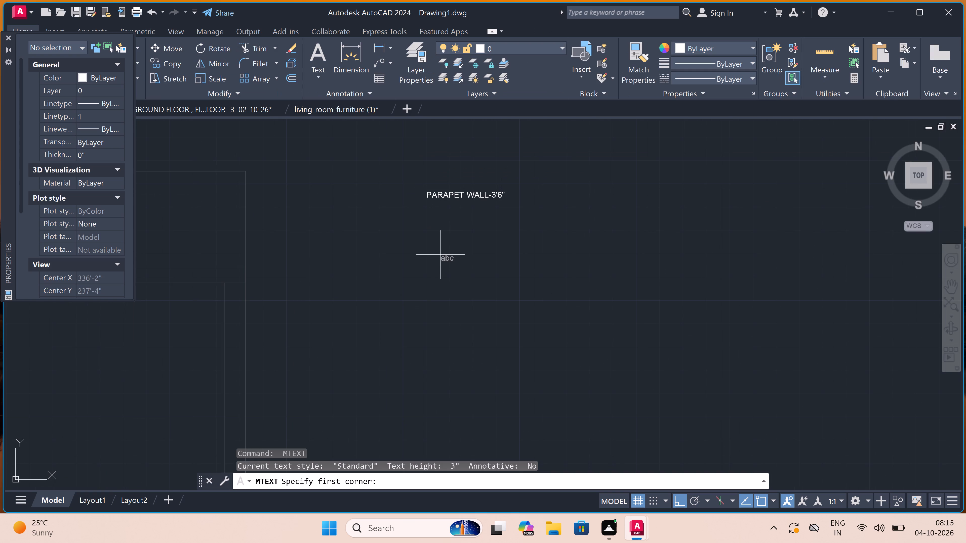
pyautogui.click(436, 264)
pyautogui.click(574, 259)
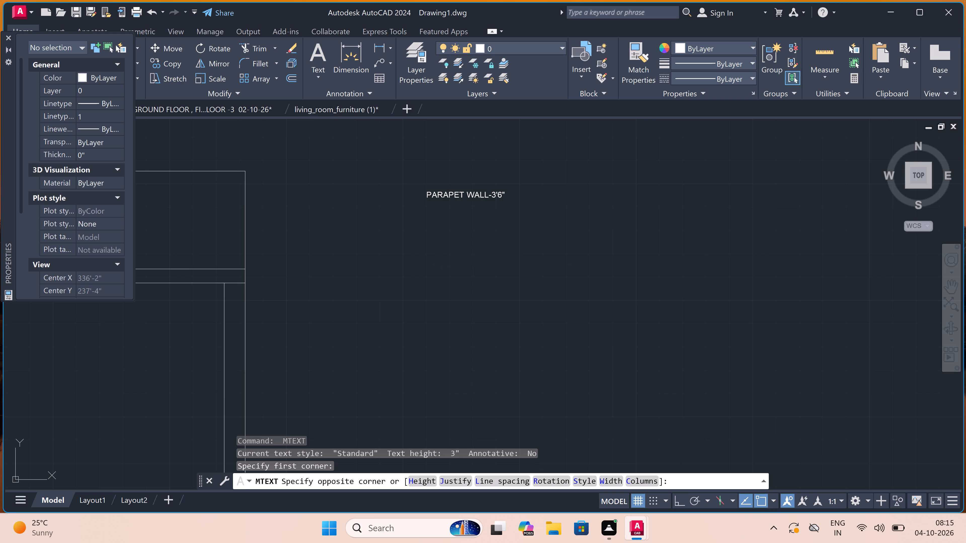
pyautogui.write('SLAB-')
pyautogui.write('6"')
pyautogui.click(473, 285)
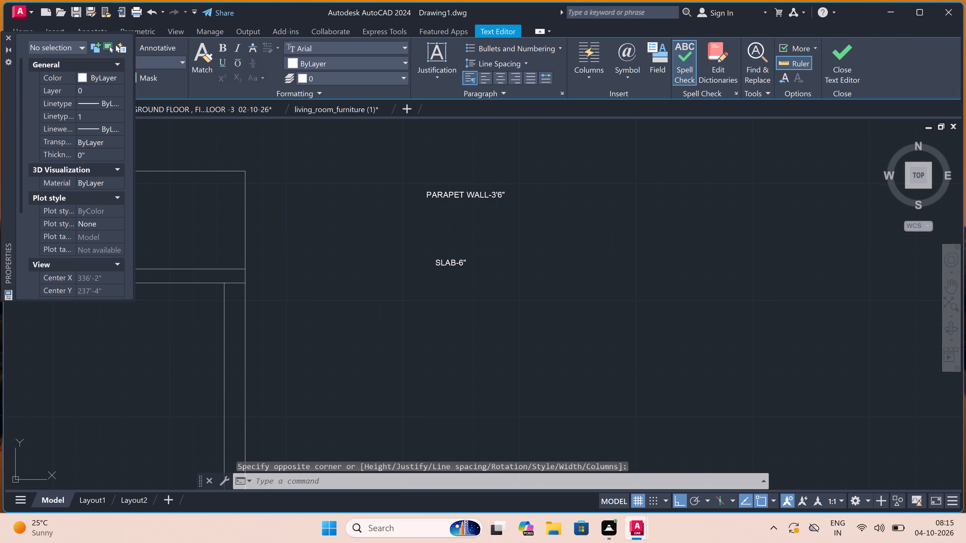
# Add the multiline text BRICK WALL-10' below the slab label, beside the section's top storey.
pyautogui.scroll(-5, 451, 270)
pyautogui.press('space')
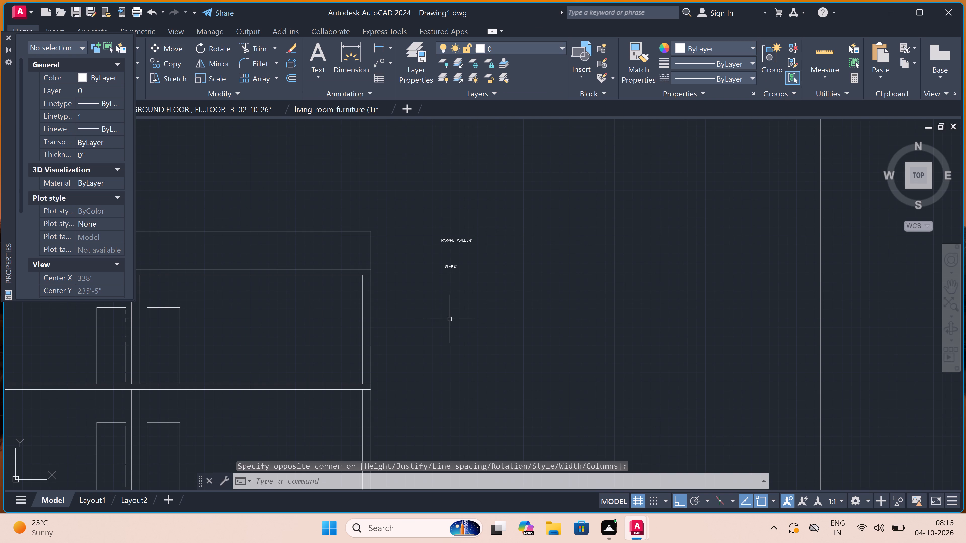
pyautogui.click(449, 319)
pyautogui.click(607, 318)
pyautogui.scroll(2, 490, 333)
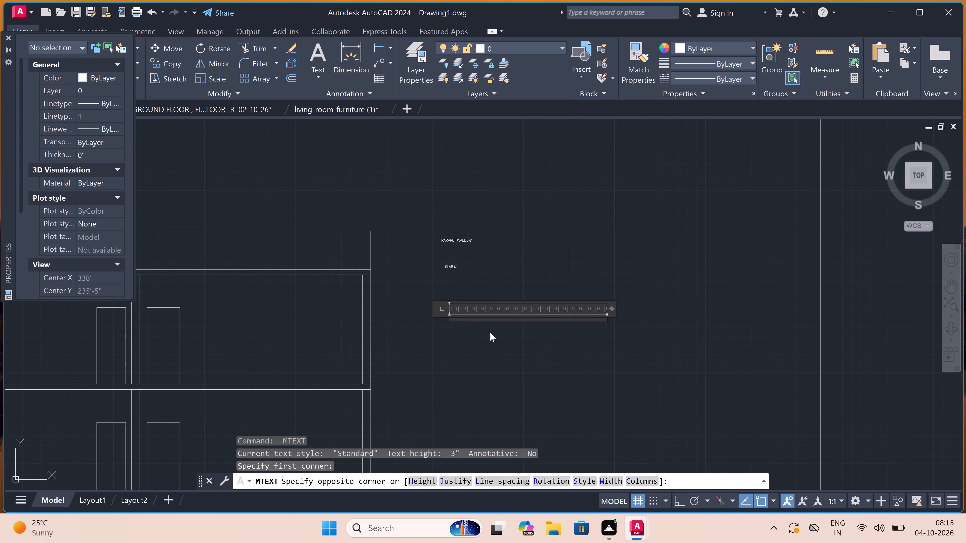
pyautogui.write('BRI')
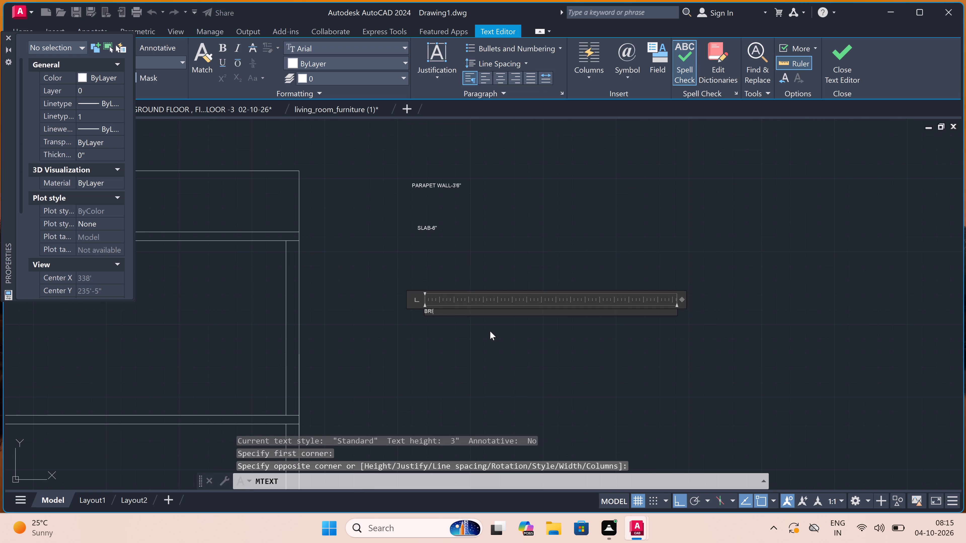
pyautogui.write("CK WALL-10'")
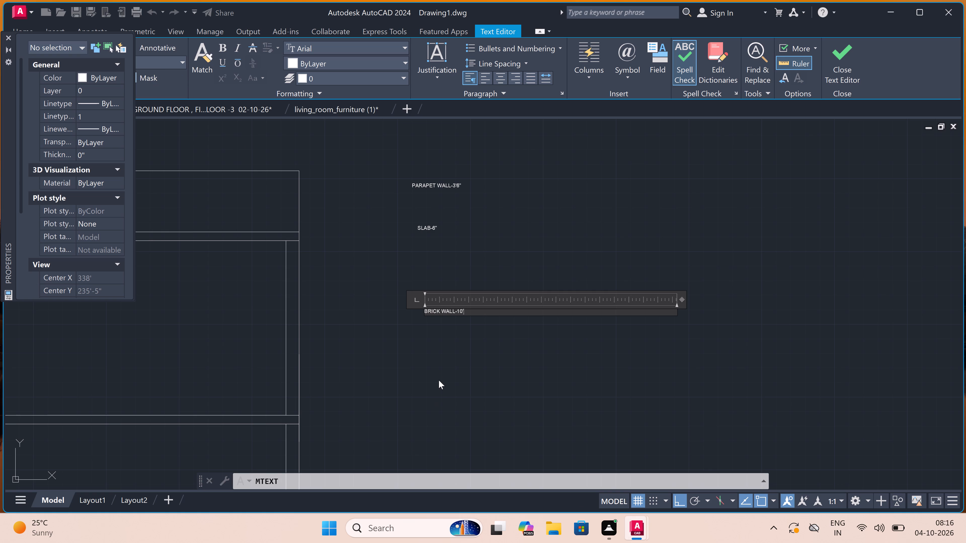
pyautogui.click(437, 372)
# Add the multiline text GROUND LEVEL-1'6" beside the base of the section, below the other labels.
pyautogui.scroll(-6, 443, 335)
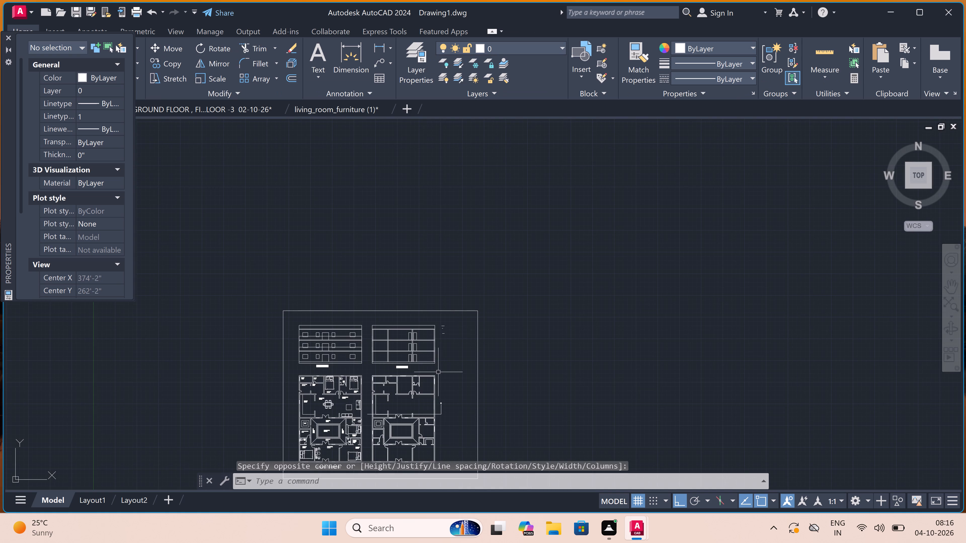
pyautogui.scroll(4, 439, 369)
pyautogui.press('space')
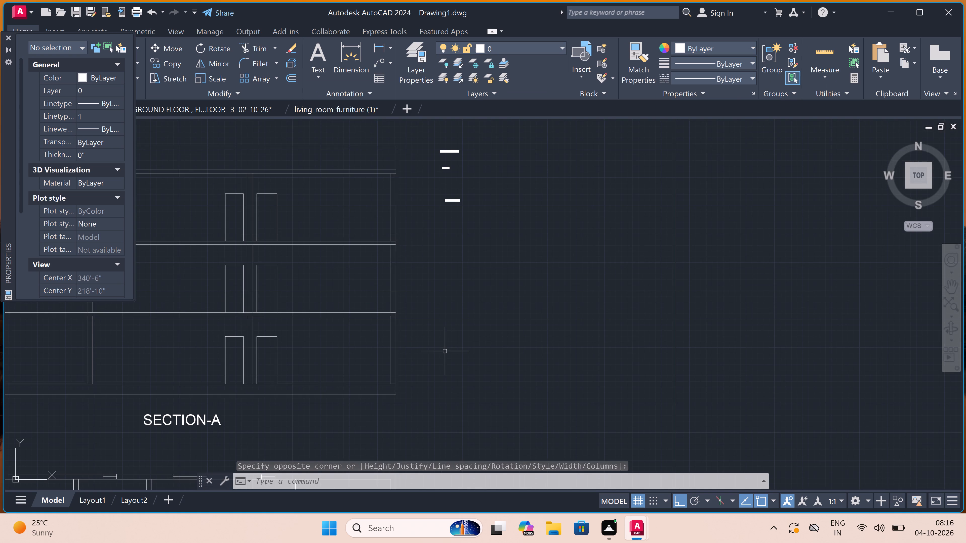
pyautogui.click(446, 386)
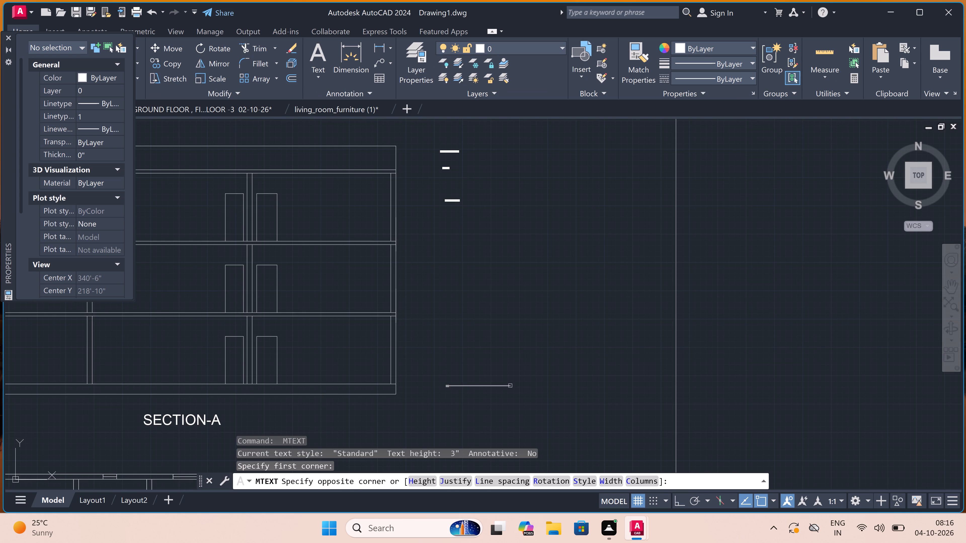
pyautogui.click(630, 385)
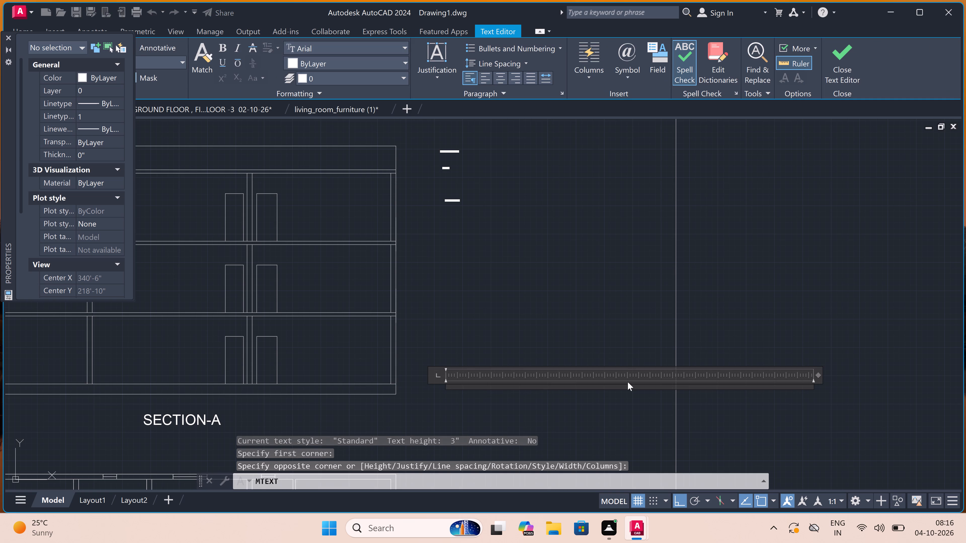
pyautogui.write('GROUND FL')
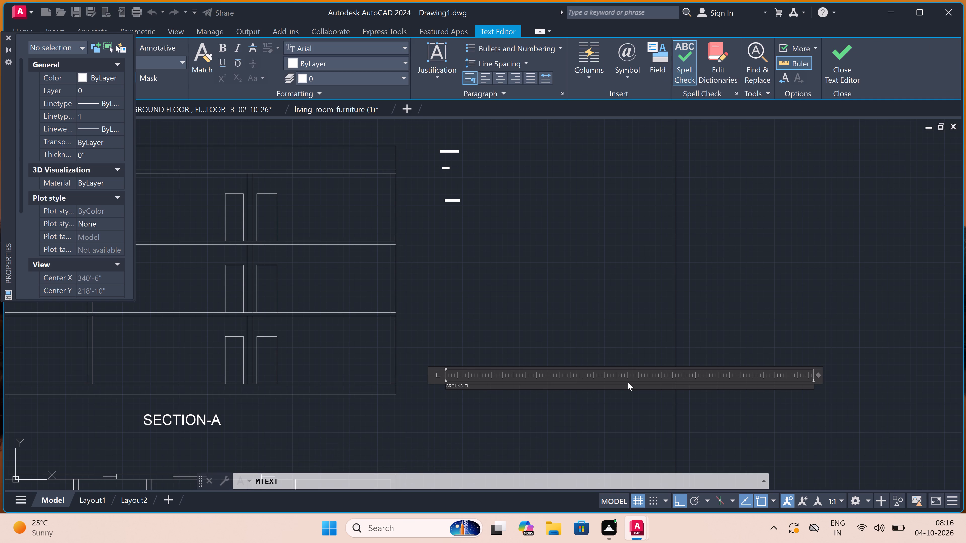
pyautogui.scroll(3, 484, 409)
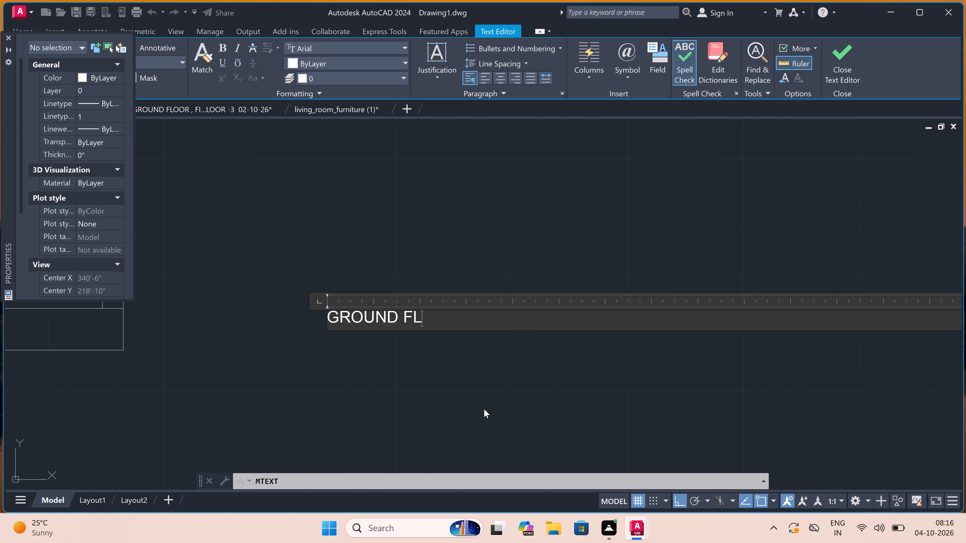
pyautogui.press('BackSpace')
pyautogui.press('BackSpace')
pyautogui.write('LE')
pyautogui.write('VE')
pyautogui.write('L-')
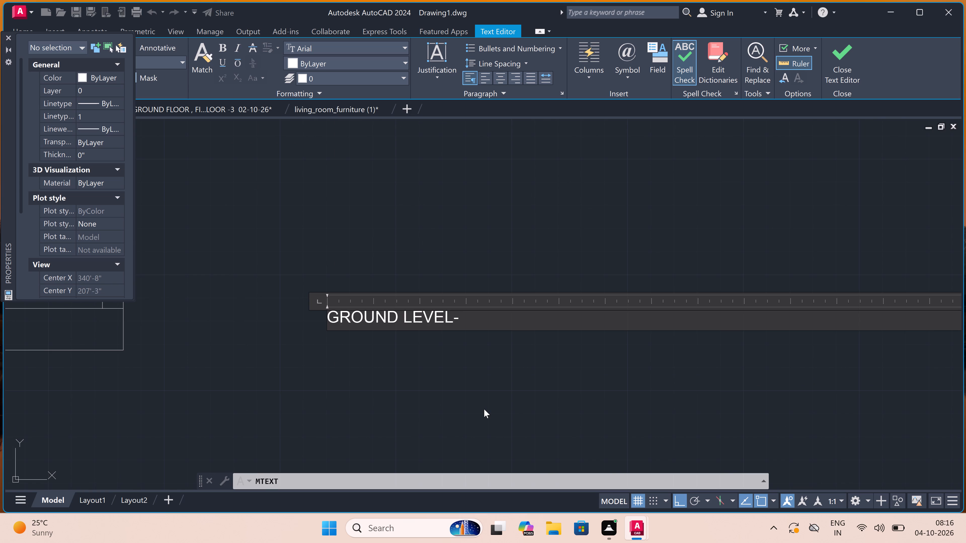
pyautogui.press('1')
pyautogui.write("'6")
pyautogui.hotkey('shift', '"')
pyautogui.click(350, 371)
# Move the parapet wall, slab, brick wall and ground level labels together horizontally, closer to the section's outer wall.
pyautogui.scroll(-4, 352, 370)
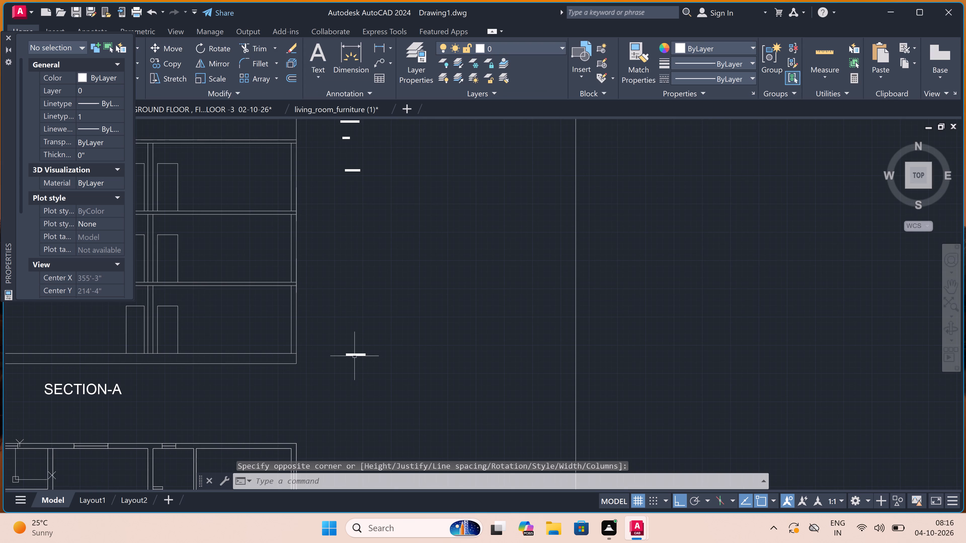
pyautogui.scroll(-2, 370, 225)
pyautogui.scroll(1, 380, 190)
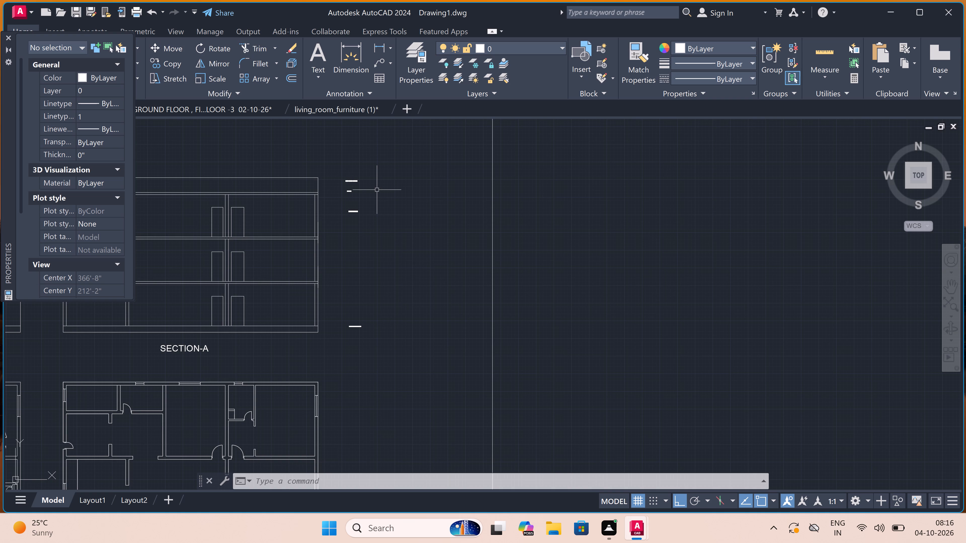
pyautogui.click(369, 162)
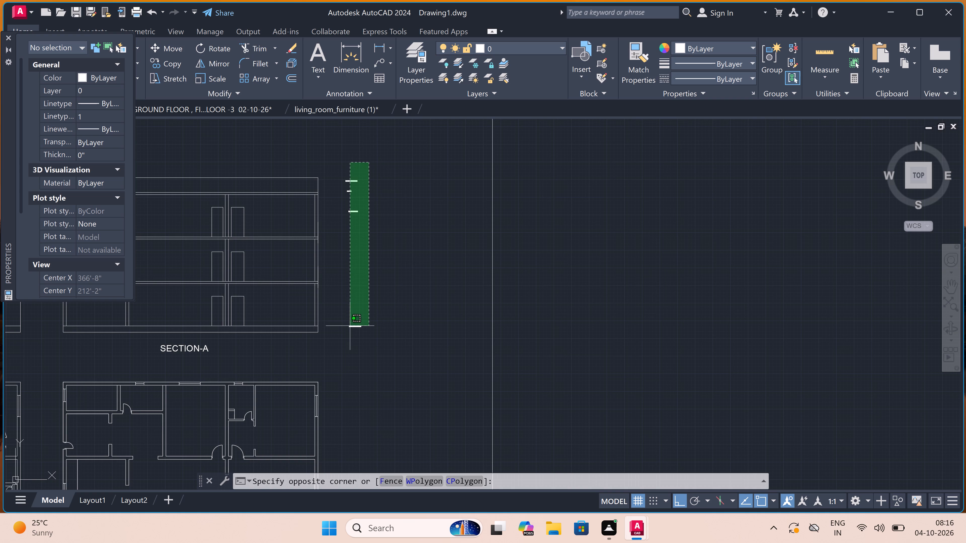
pyautogui.doubleClick(349, 335)
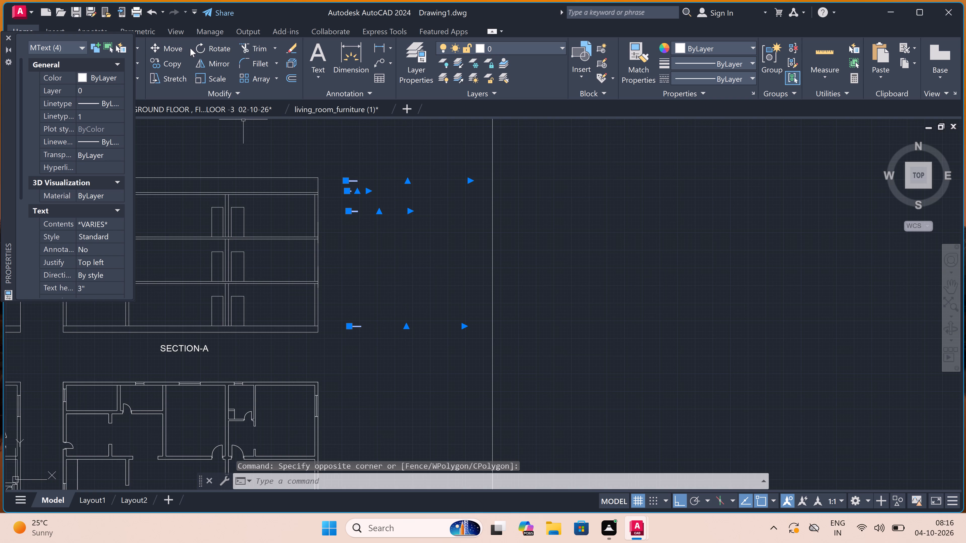
pyautogui.click(169, 49)
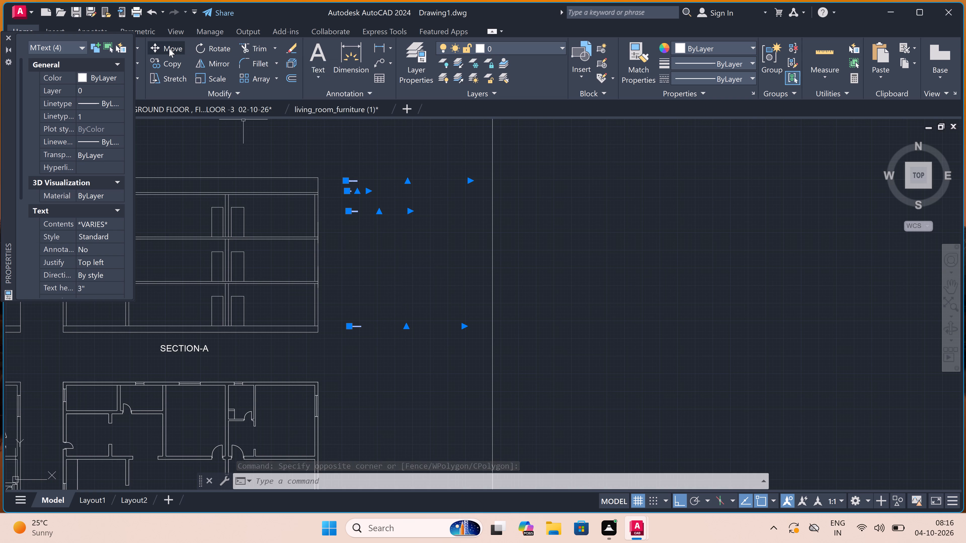
pyautogui.click(347, 182)
pyautogui.scroll(2, 325, 175)
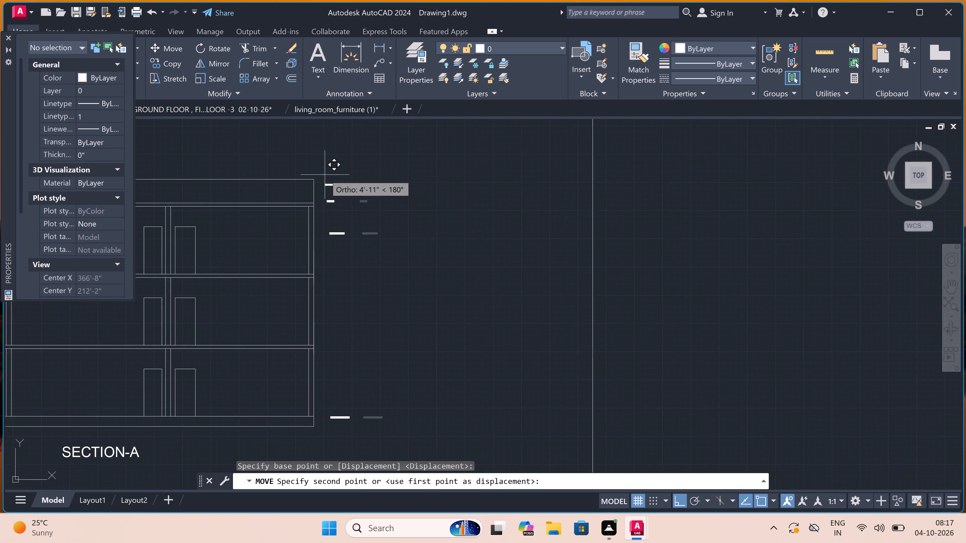
pyautogui.click(328, 178)
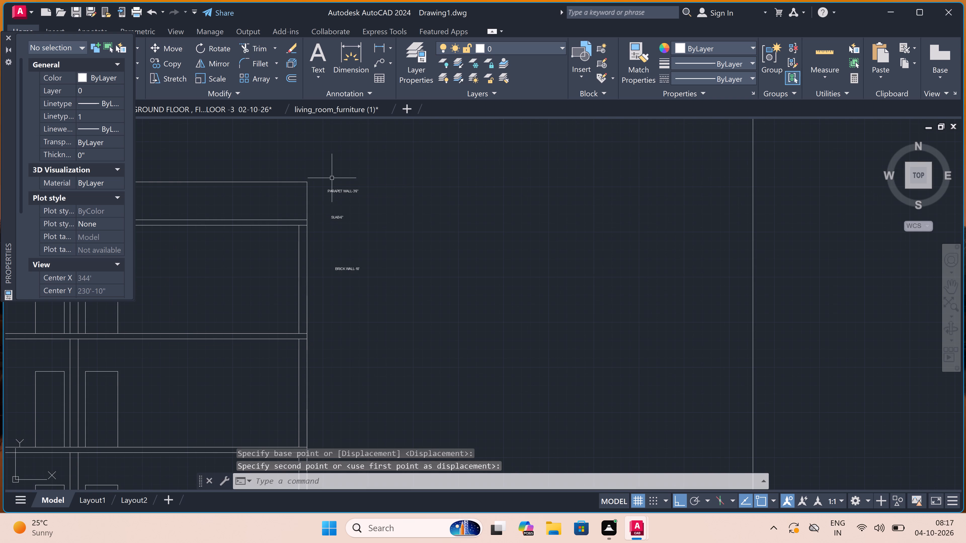
# Set the text height of the parapet wall, brick wall and ground level labels beside the section to 9".
pyautogui.scroll(-3, 345, 178)
pyautogui.scroll(2, 347, 178)
pyautogui.click(349, 179)
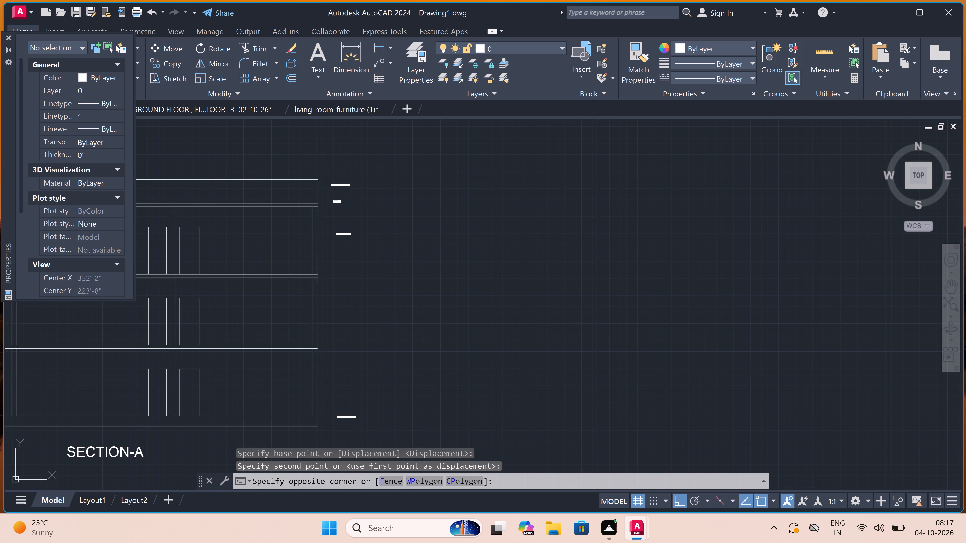
pyautogui.click(341, 438)
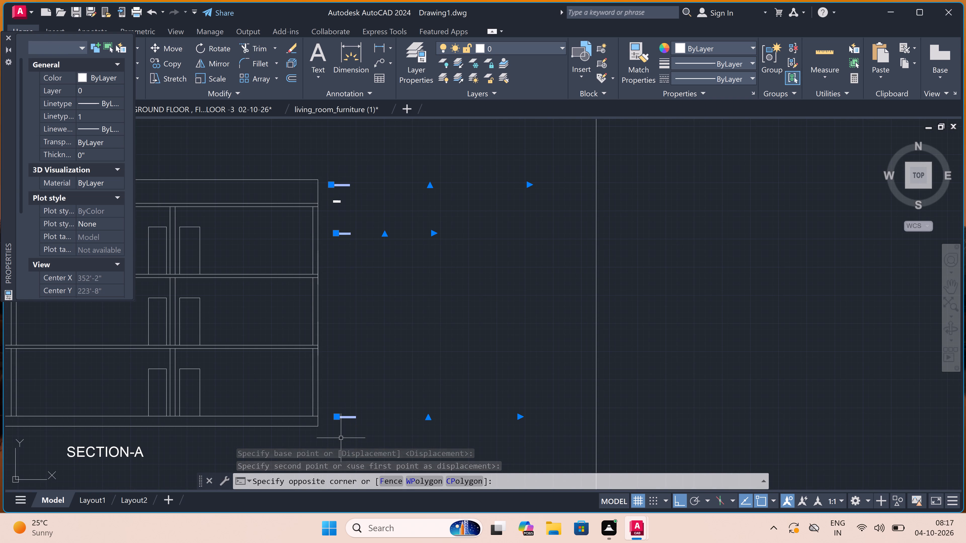
pyautogui.click(111, 290)
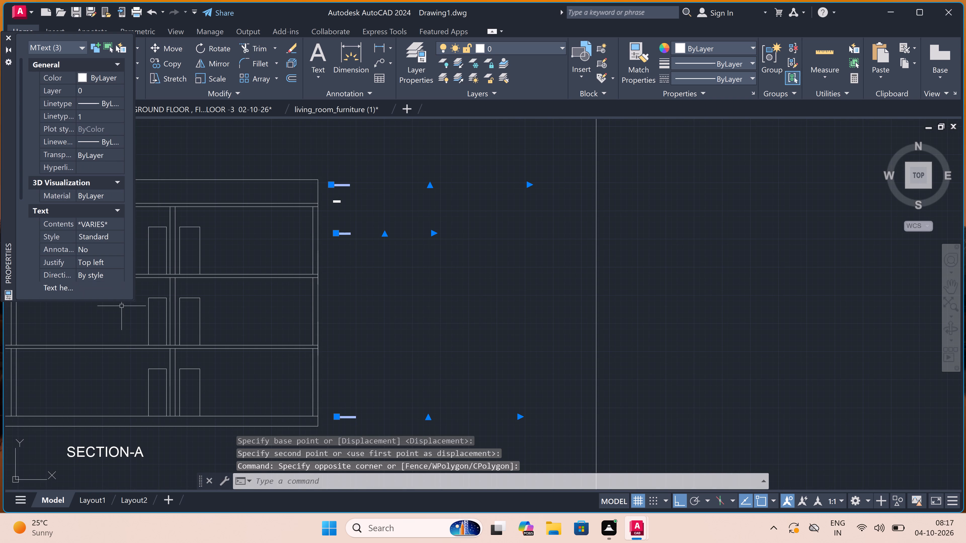
pyautogui.press('BackSpace')
pyautogui.press('9')
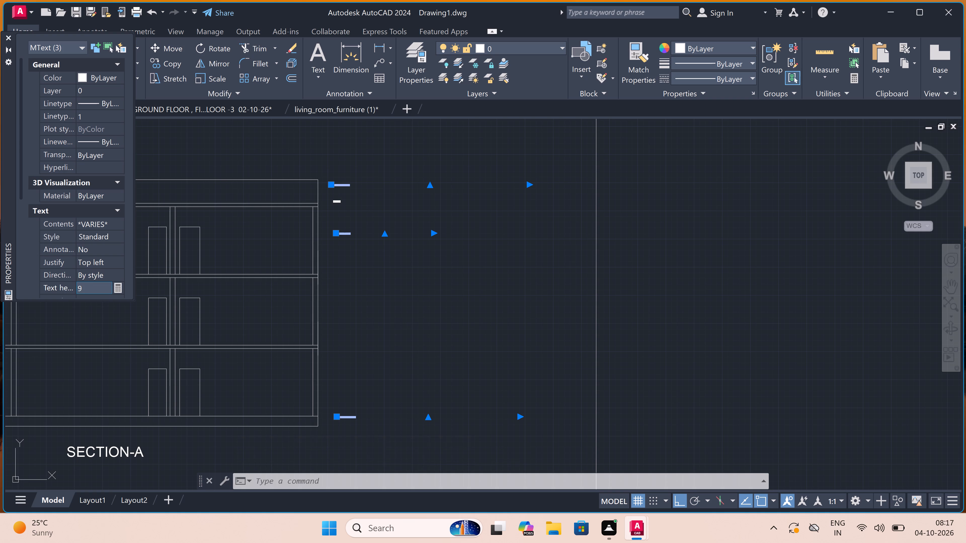
pyautogui.hotkey('shift', '"')
pyautogui.click(256, 318)
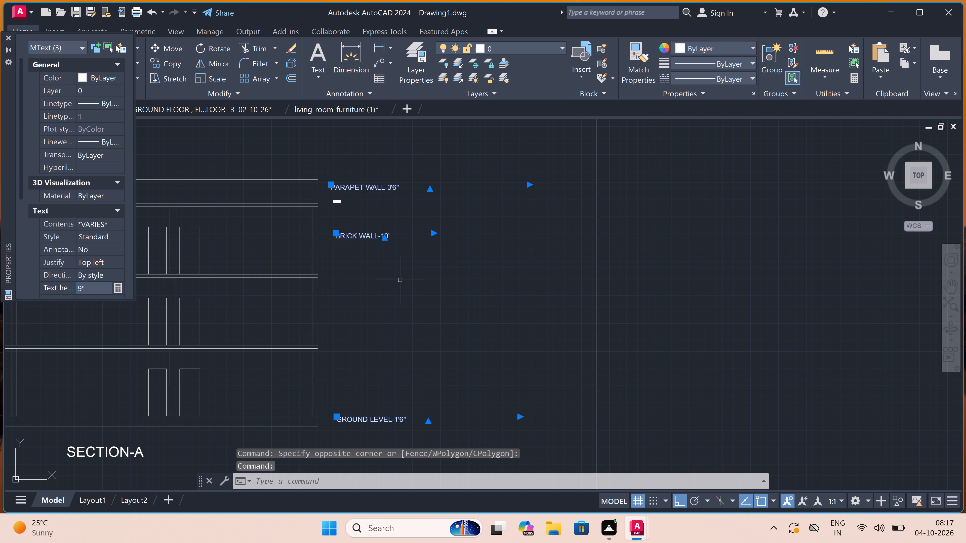
pyautogui.press('Escape')
# Set the text height of the SLAB-6" label to 6".
pyautogui.scroll(3, 334, 173)
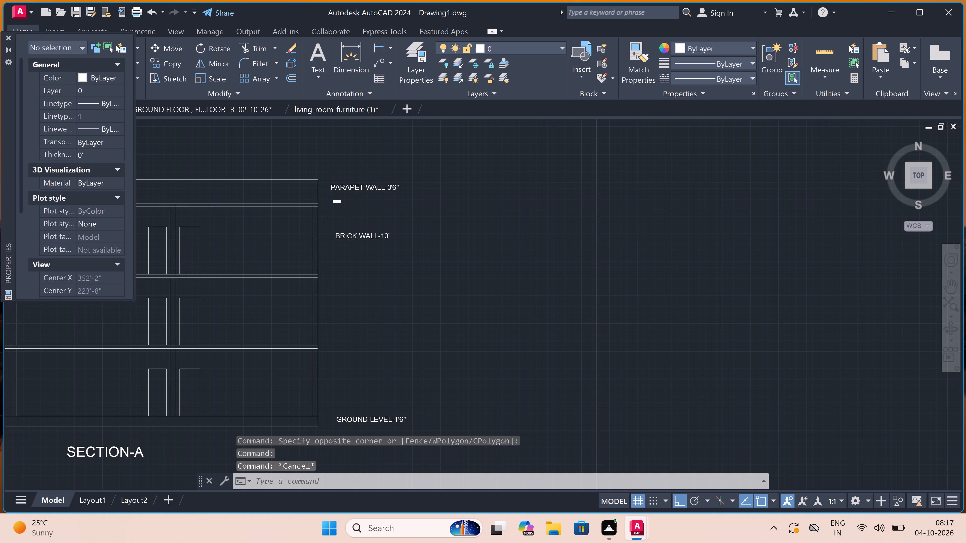
pyautogui.scroll(2, 339, 201)
pyautogui.click(346, 236)
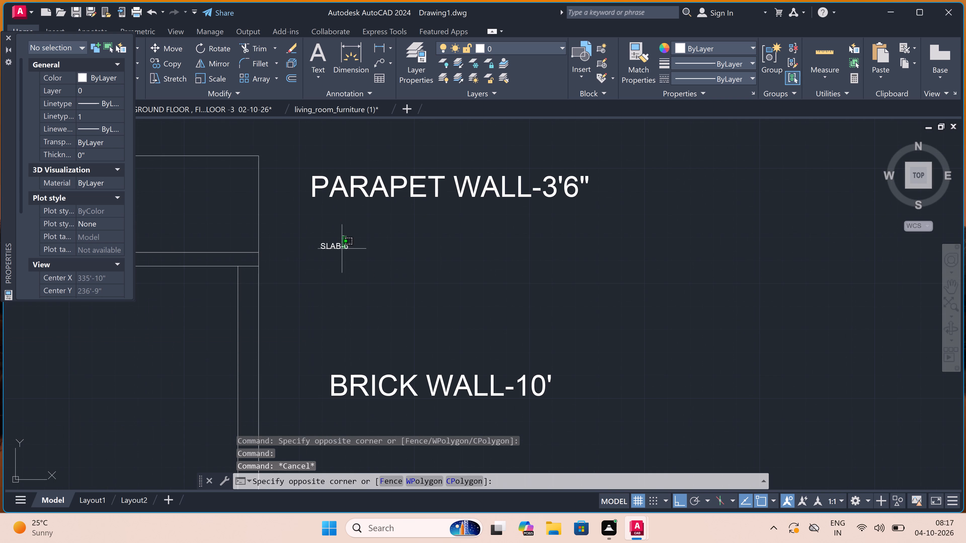
pyautogui.click(331, 272)
pyautogui.click(98, 285)
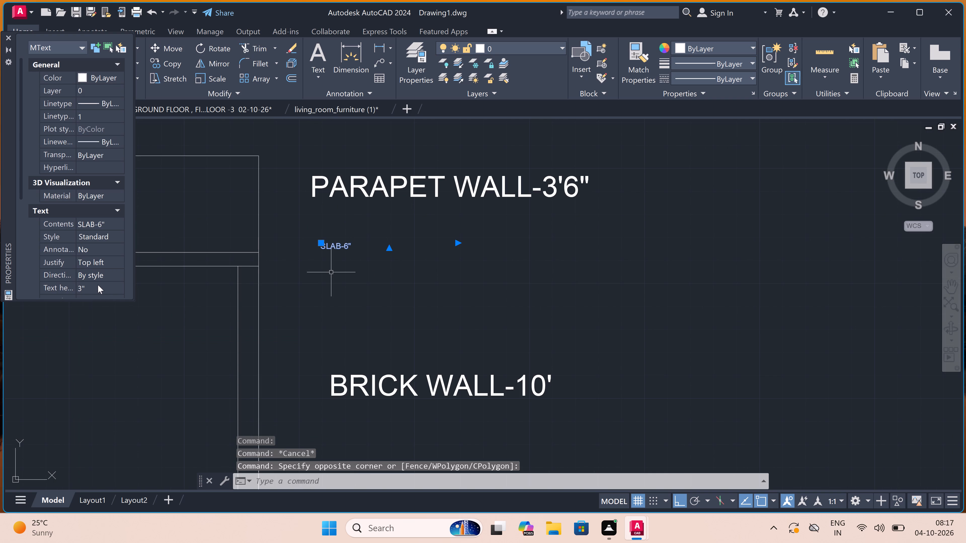
pyautogui.press('BackSpace')
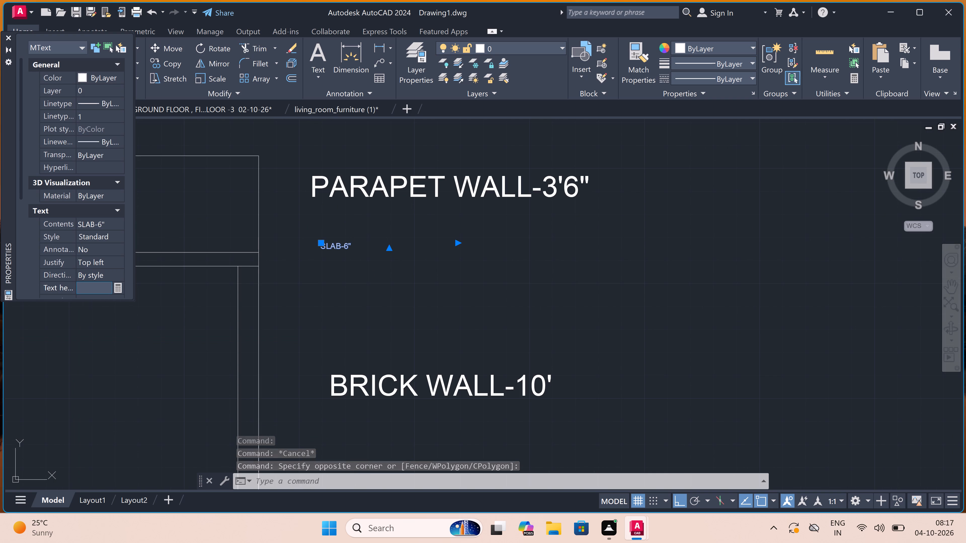
pyautogui.press('6')
pyautogui.hotkey('shift', '"')
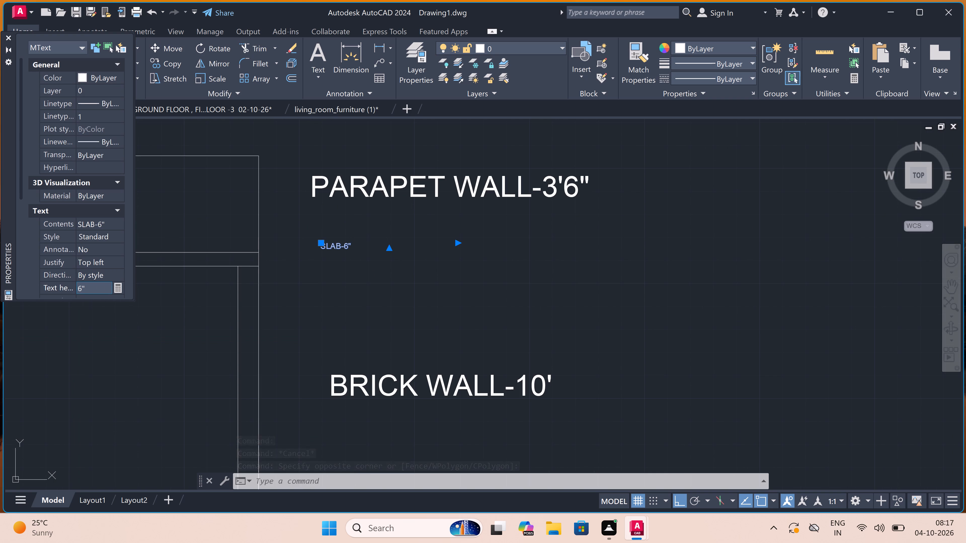
pyautogui.click(329, 266)
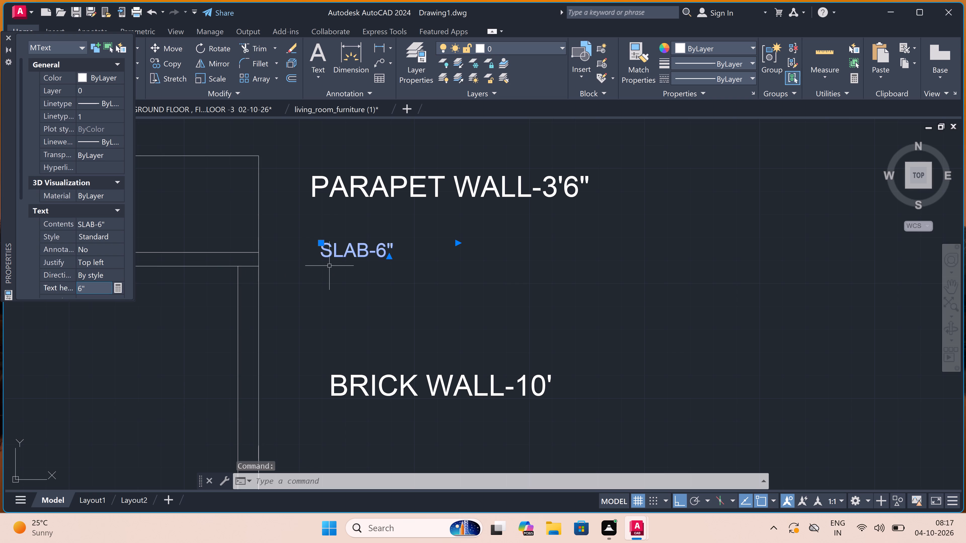
pyautogui.press('Escape')
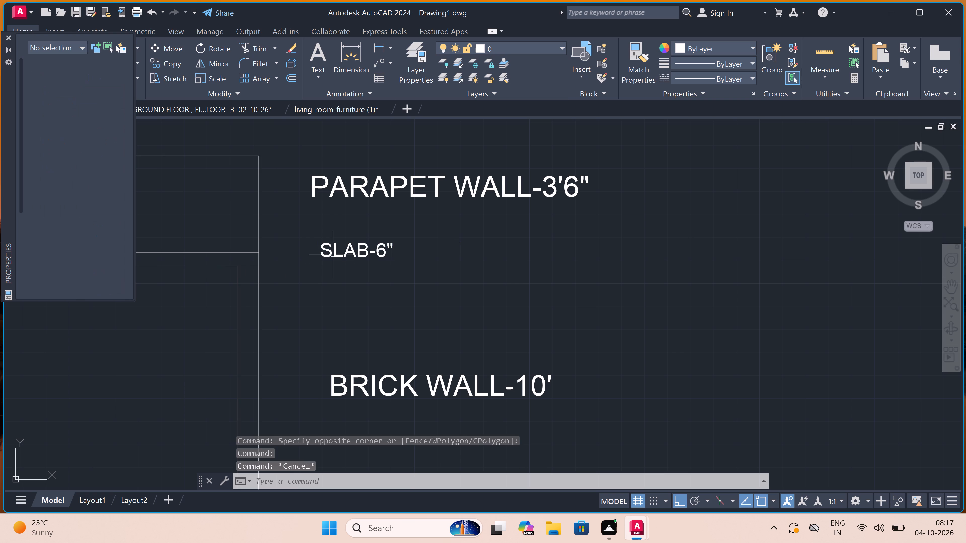
# Draw a short horizontal leader line from the section's outer parapet edge to just before the PARAPET WALL-3'6" label.
pyautogui.press('l')
pyautogui.press('space')
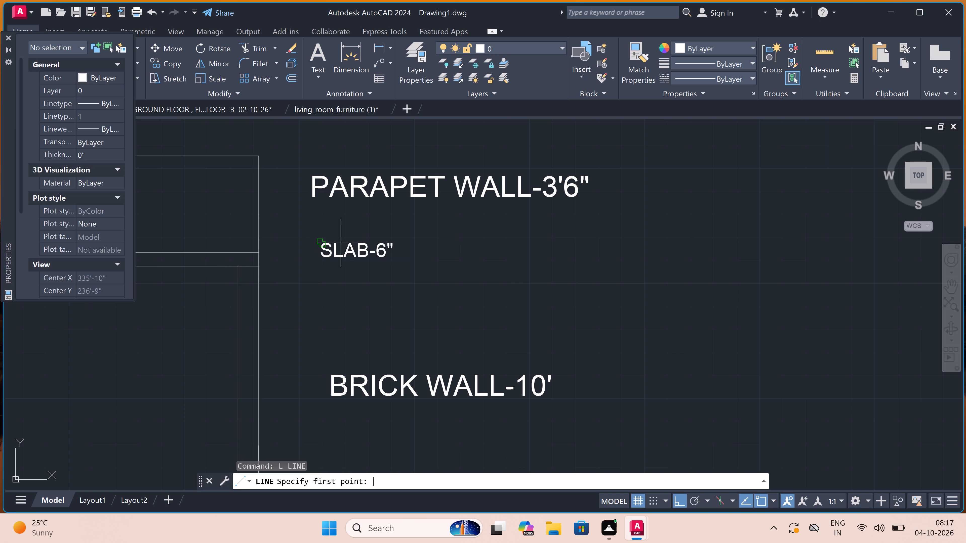
pyautogui.scroll(2, 284, 184)
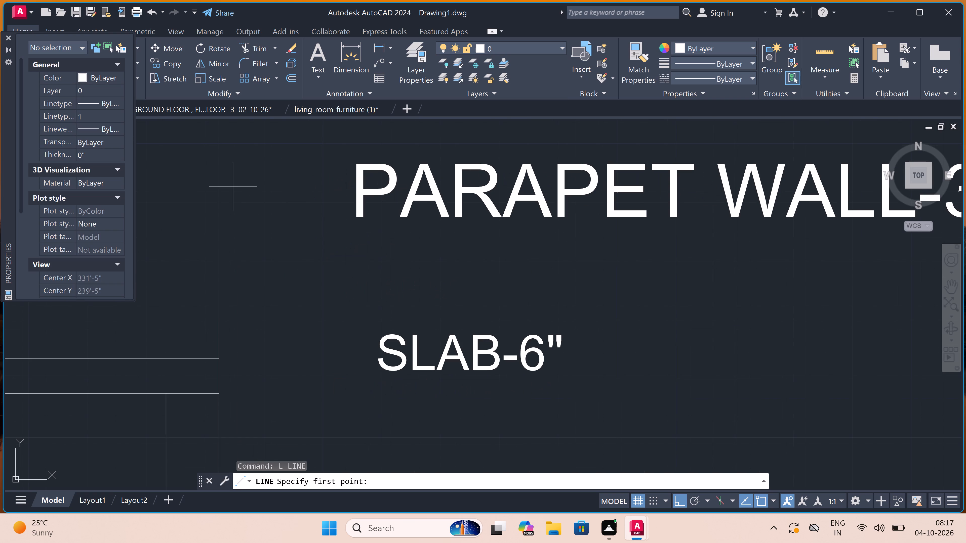
pyautogui.click(220, 174)
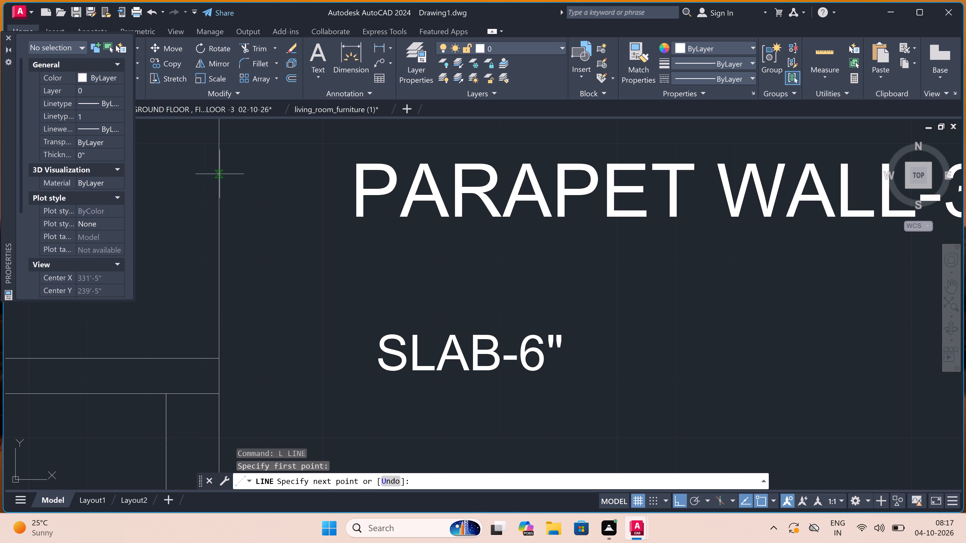
pyautogui.click(332, 173)
pyautogui.press('Escape')
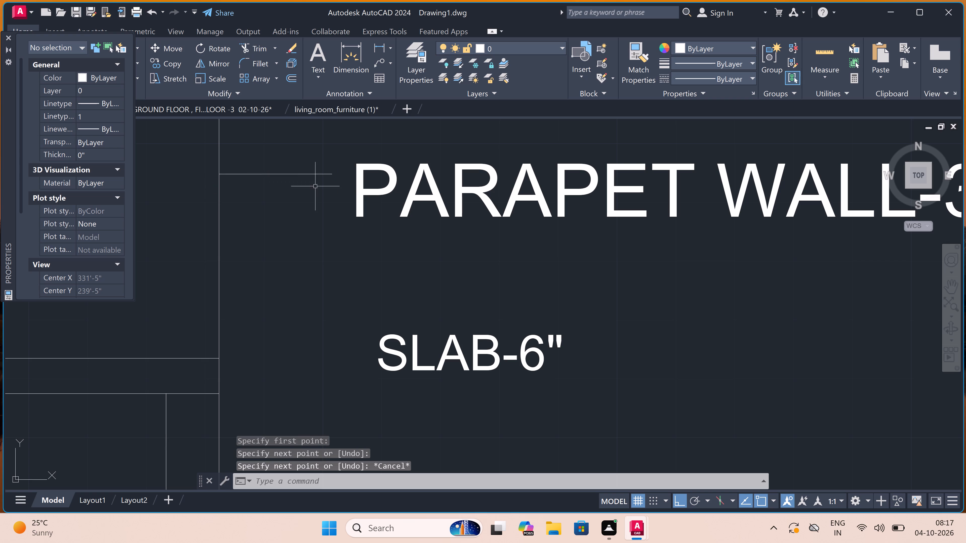
# Draw a horizontal leader line from inside the section's roof slab to just before the SLAB-6" label.
pyautogui.press('space')
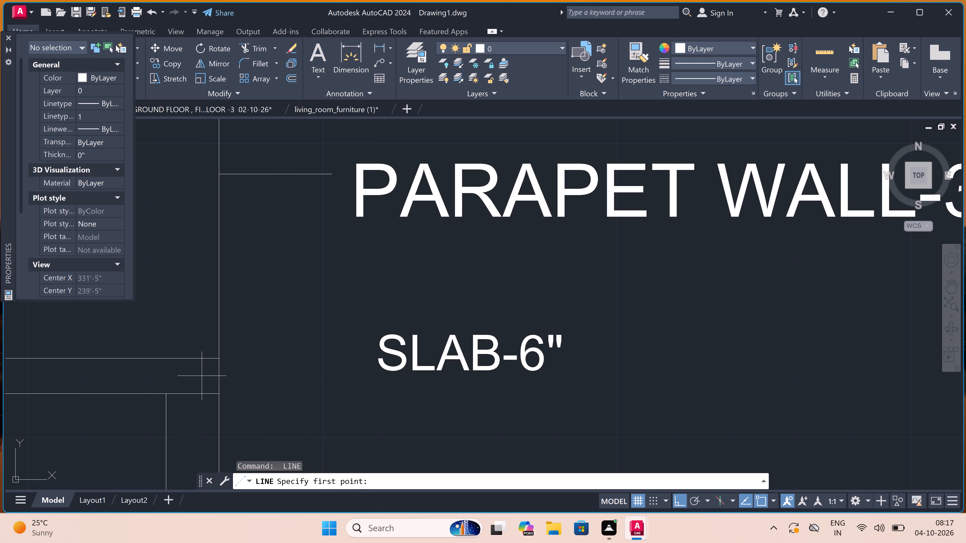
pyautogui.click(200, 370)
pyautogui.click(361, 372)
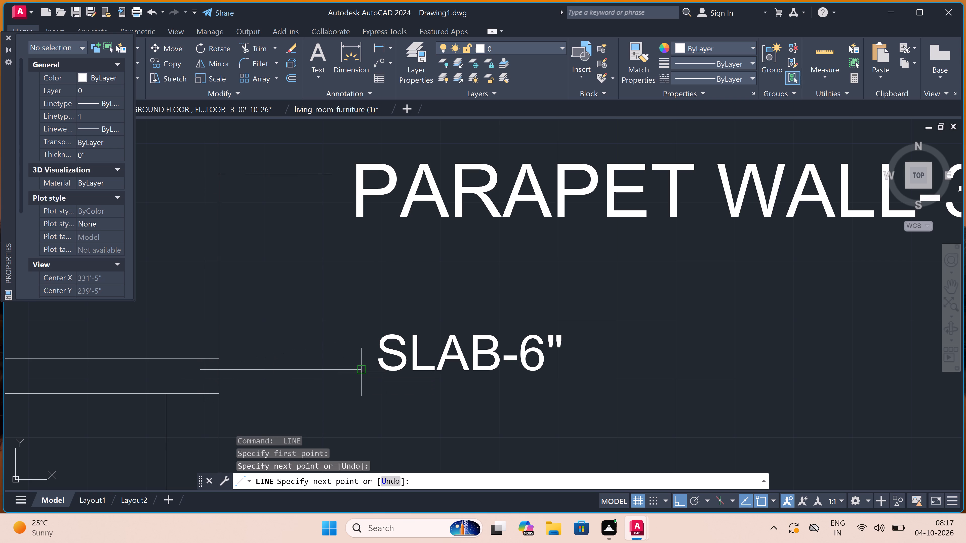
pyautogui.press('Escape')
# Draw a horizontal leader line from the outer wall of the section's top storey to just before the BRICK WALL-10' label.
pyautogui.scroll(-5, 342, 322)
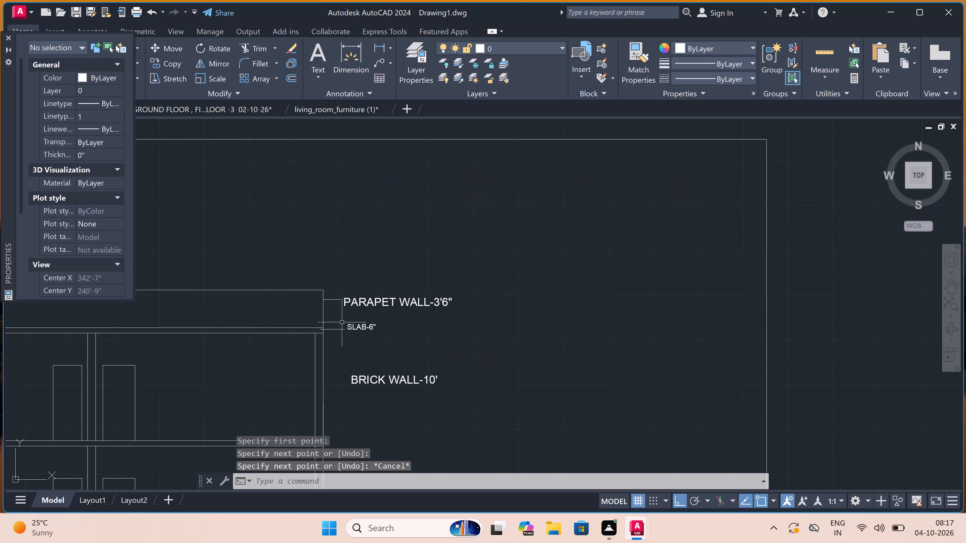
pyautogui.scroll(3, 339, 380)
pyautogui.press('space')
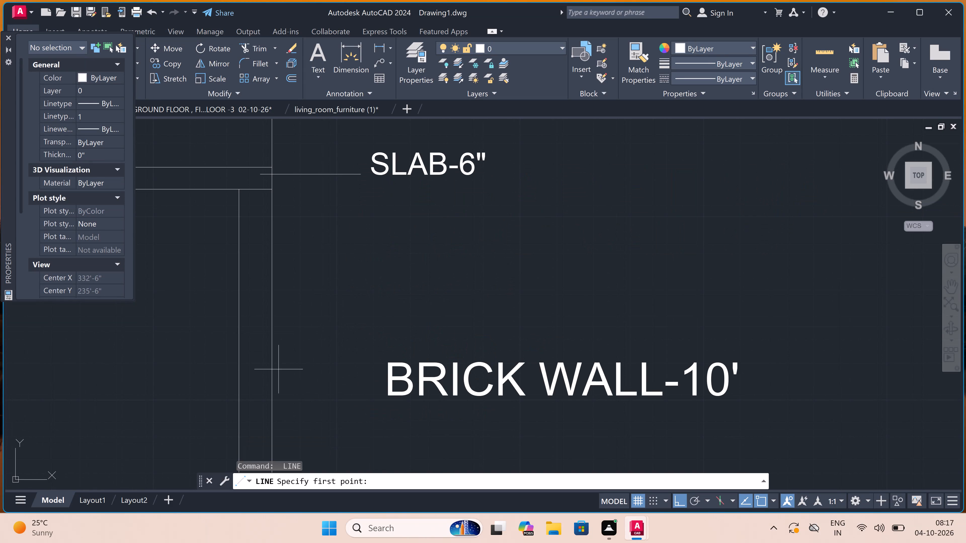
pyautogui.click(277, 378)
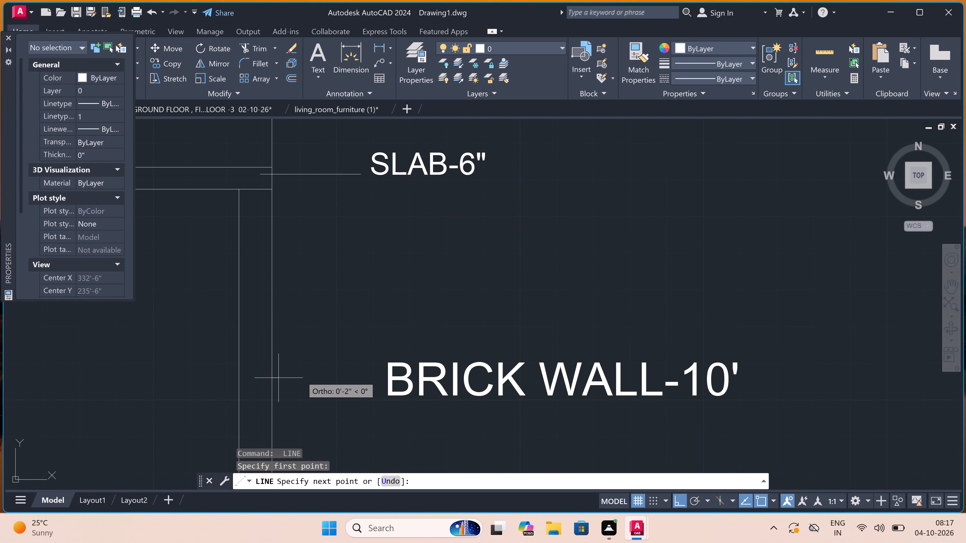
pyautogui.click(359, 382)
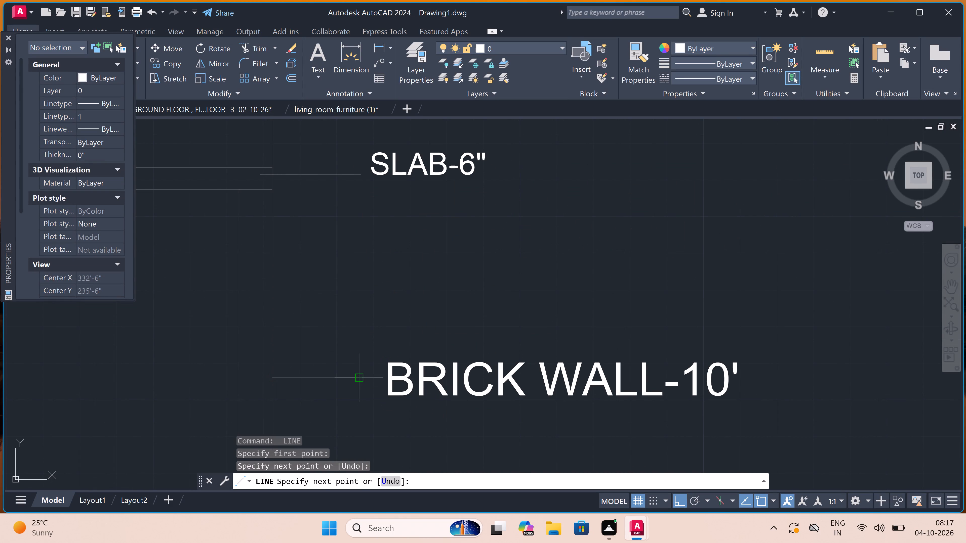
pyautogui.press('Escape')
# Draw a horizontal leader line from the outer edge of the section's base to just before the GROUND LEVEL-1'6" label.
pyautogui.scroll(-6, 350, 332)
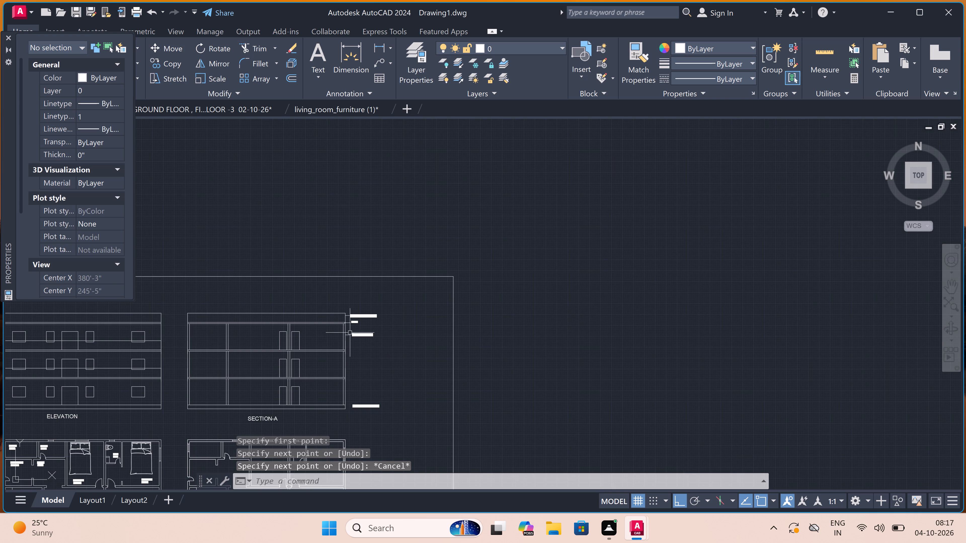
pyautogui.scroll(4, 346, 416)
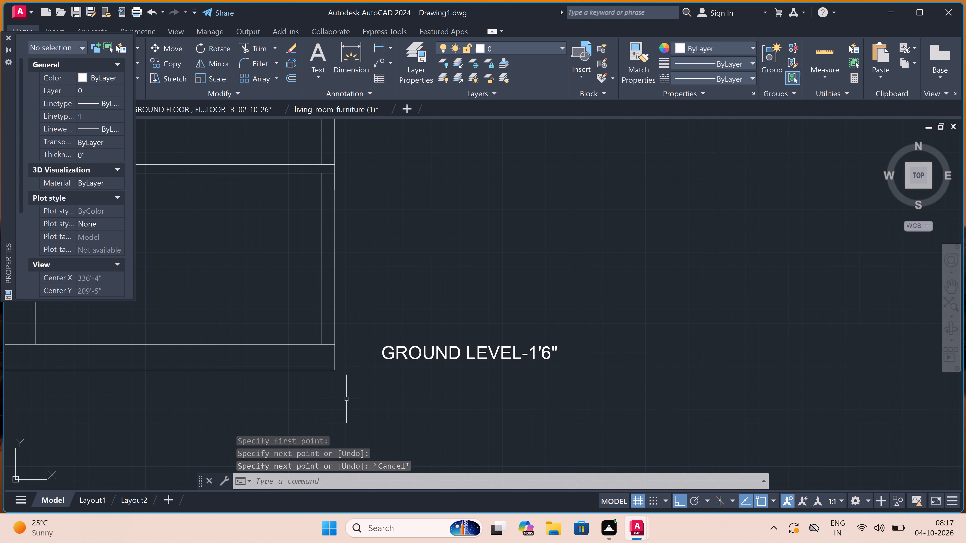
pyautogui.scroll(1, 337, 365)
pyautogui.press('space')
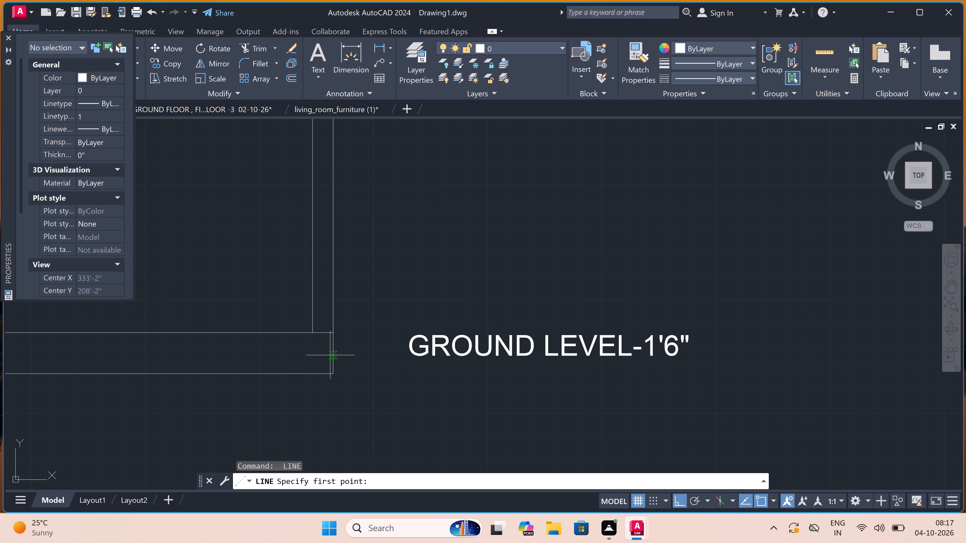
pyautogui.click(332, 346)
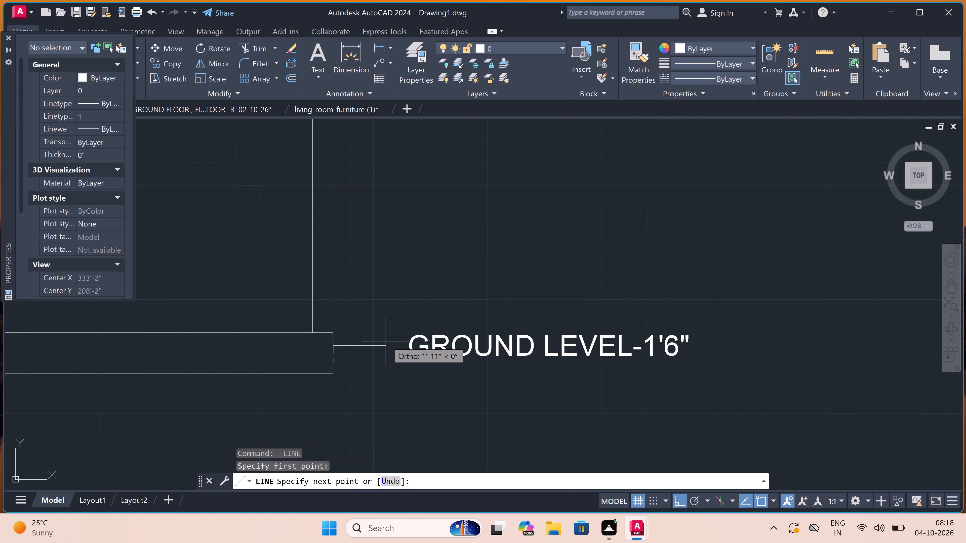
pyautogui.click(395, 348)
pyautogui.press('Escape')
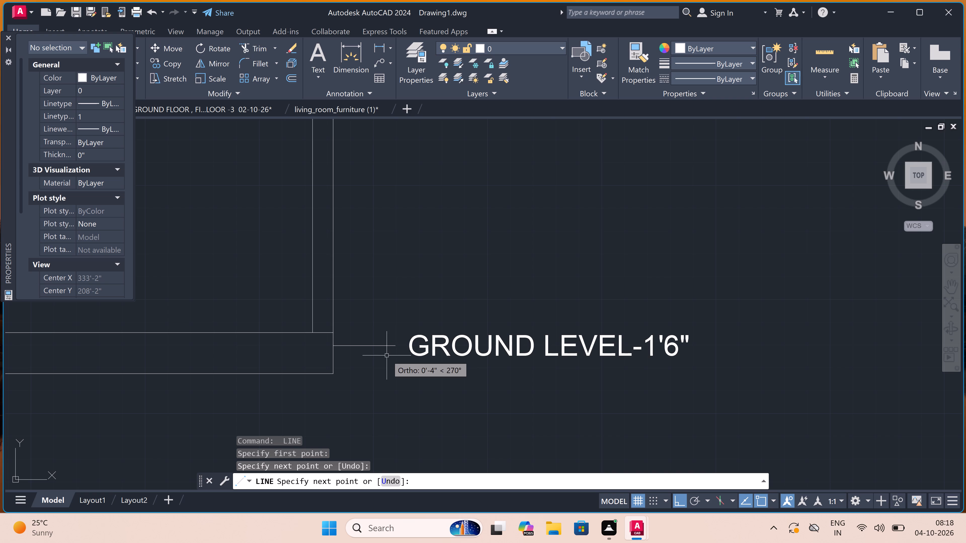
# Review the section's labels and leader lines against the elevation and the rest of the drawing sheet.
pyautogui.scroll(-6, 379, 347)
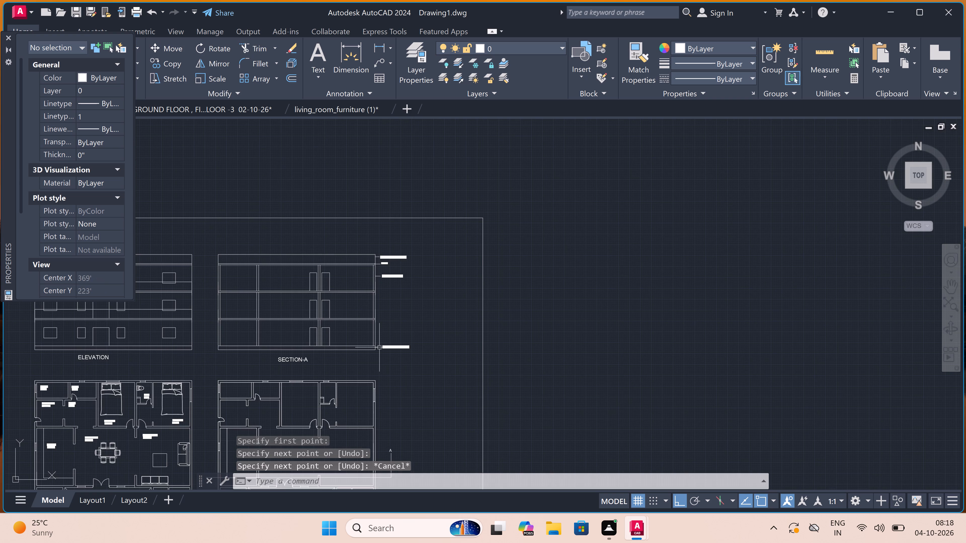
pyautogui.scroll(1, 379, 347)
pyautogui.scroll(2, 388, 234)
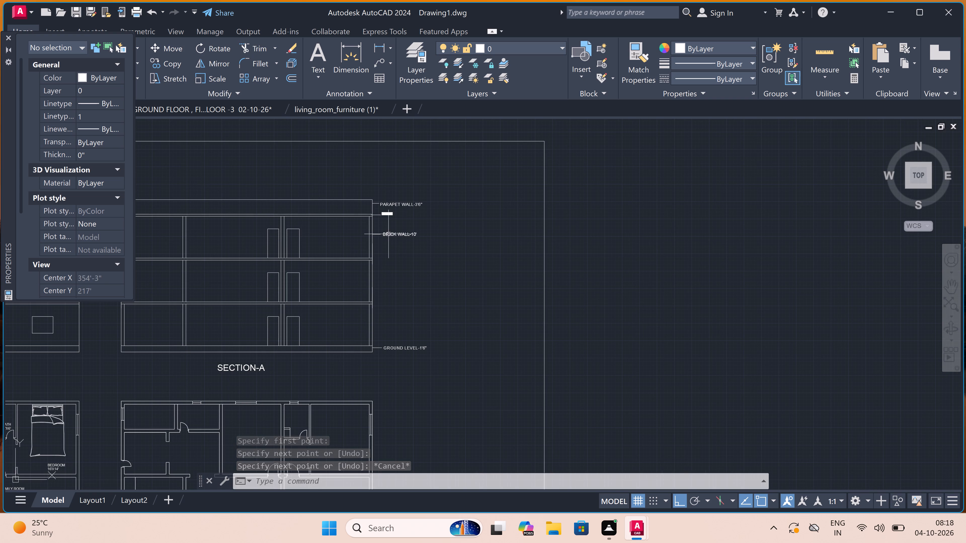
pyautogui.scroll(-4, 388, 238)
pyautogui.scroll(2, 391, 226)
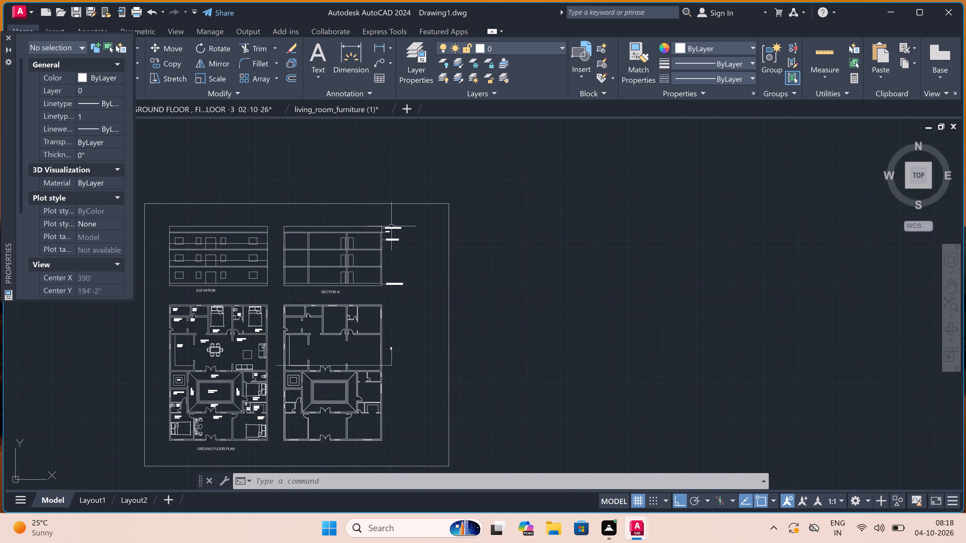
pyautogui.scroll(2, 391, 226)
pyautogui.scroll(-2, 390, 230)
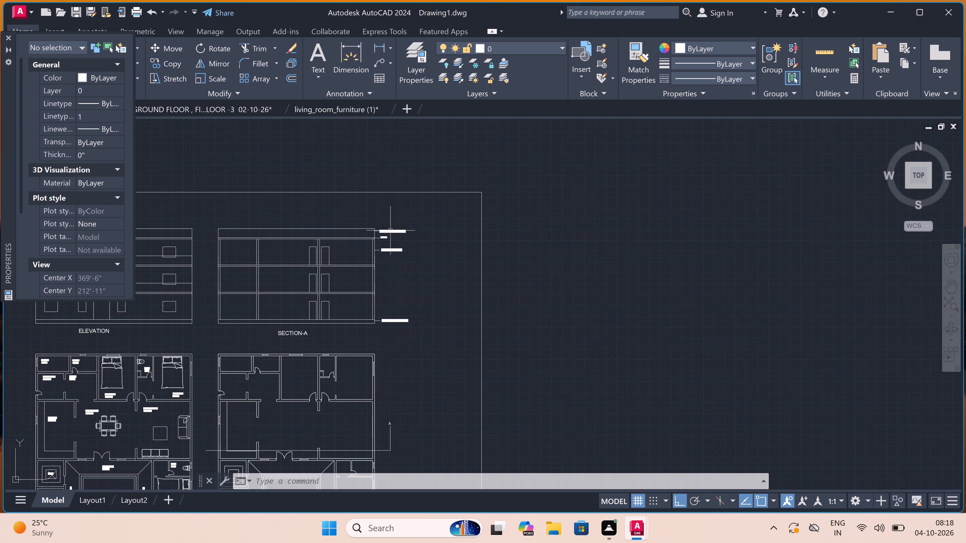
pyautogui.scroll(-1, 390, 231)
pyautogui.scroll(-2, 339, 281)
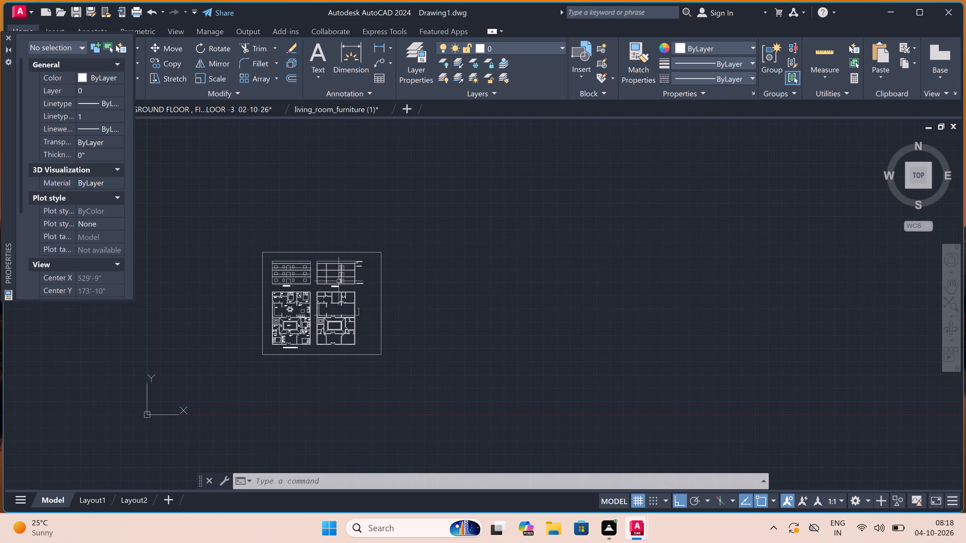
pyautogui.scroll(3, 235, 261)
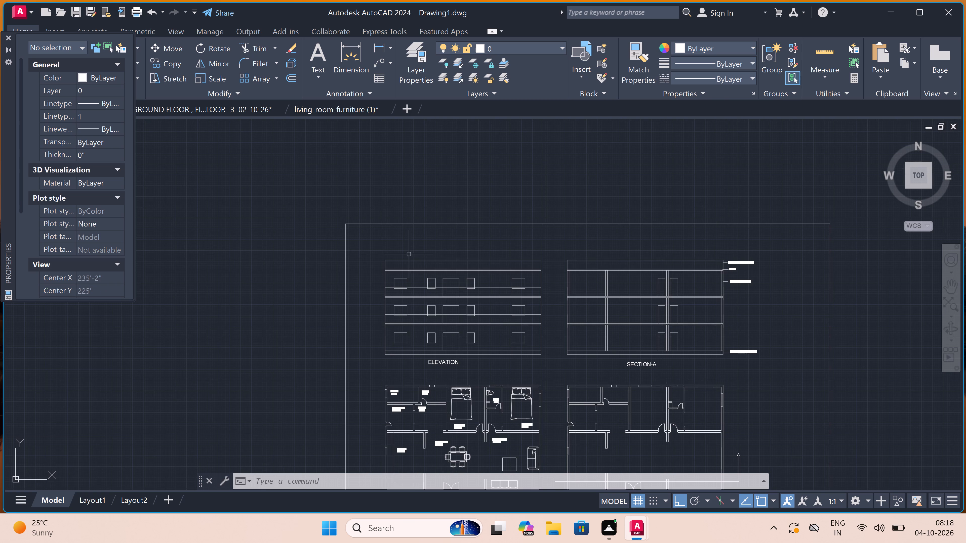
pyautogui.scroll(1, 530, 287)
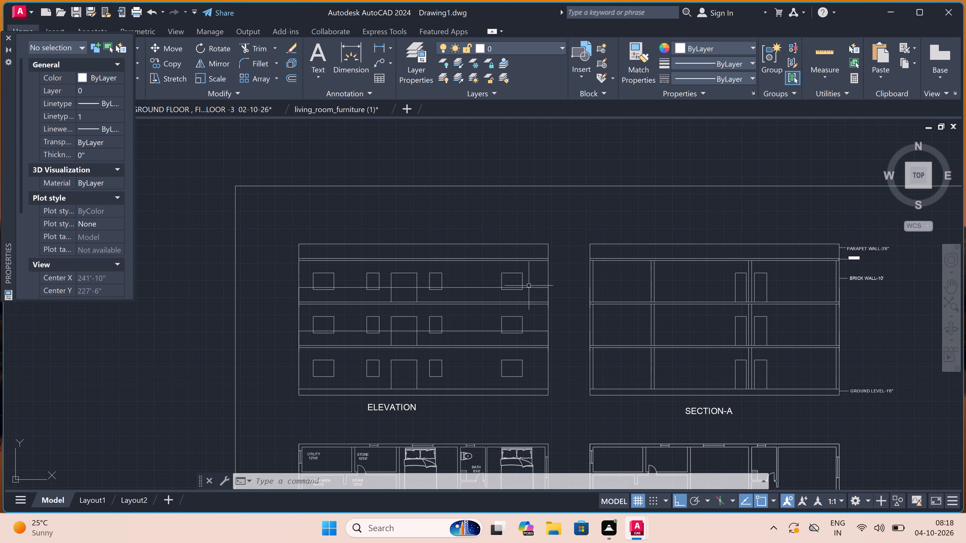
# Erase the lower line of each of the three slab line pairs running across the elevation.
pyautogui.click(480, 348)
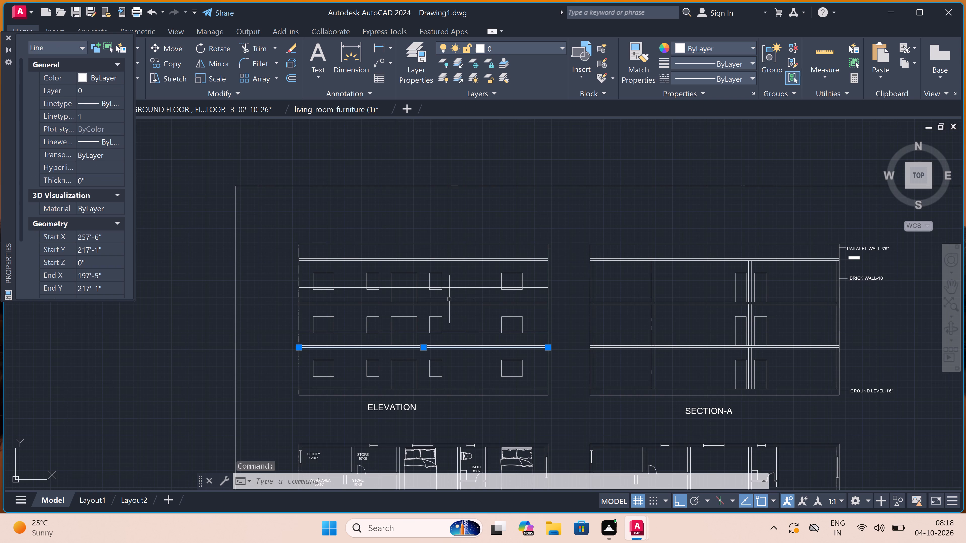
pyautogui.click(448, 304)
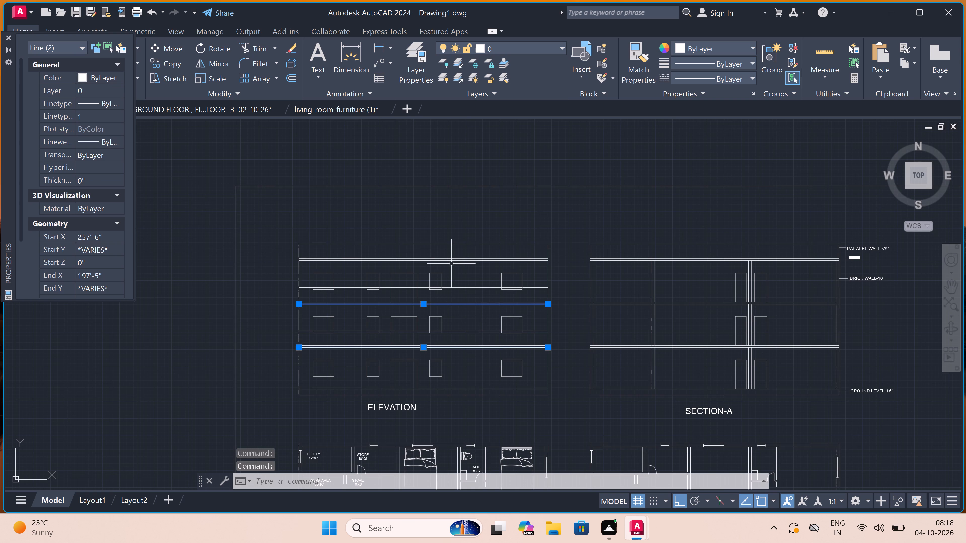
pyautogui.click(451, 261)
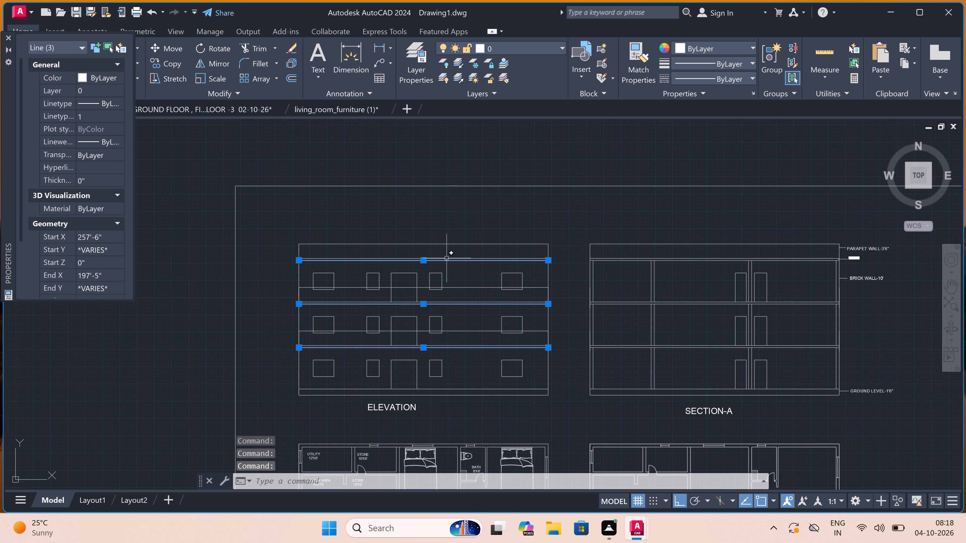
pyautogui.press('Delete')
# Draw a line 2' outward from the elevation's bottom-left corner, continuing vertically about 40' to just above the parapet.
pyautogui.write('L')
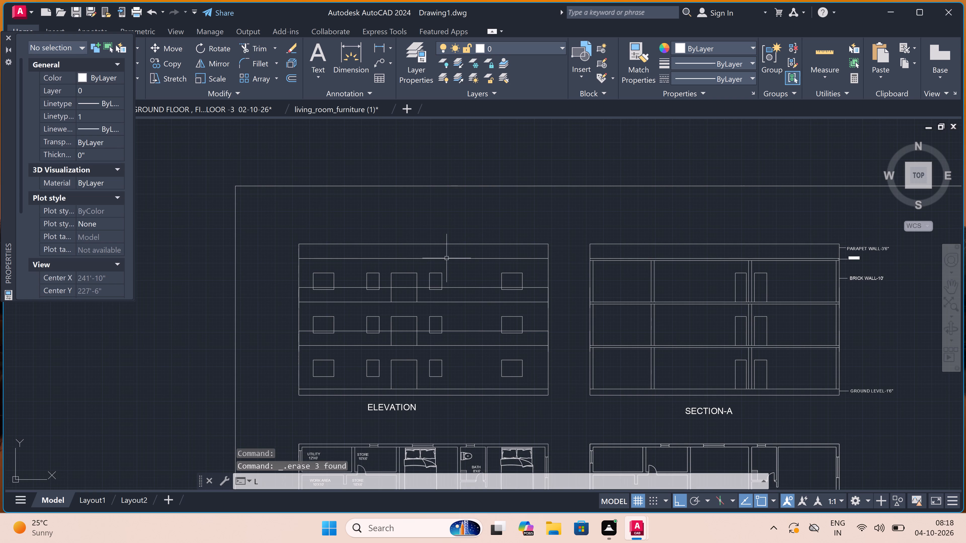
pyautogui.press('space')
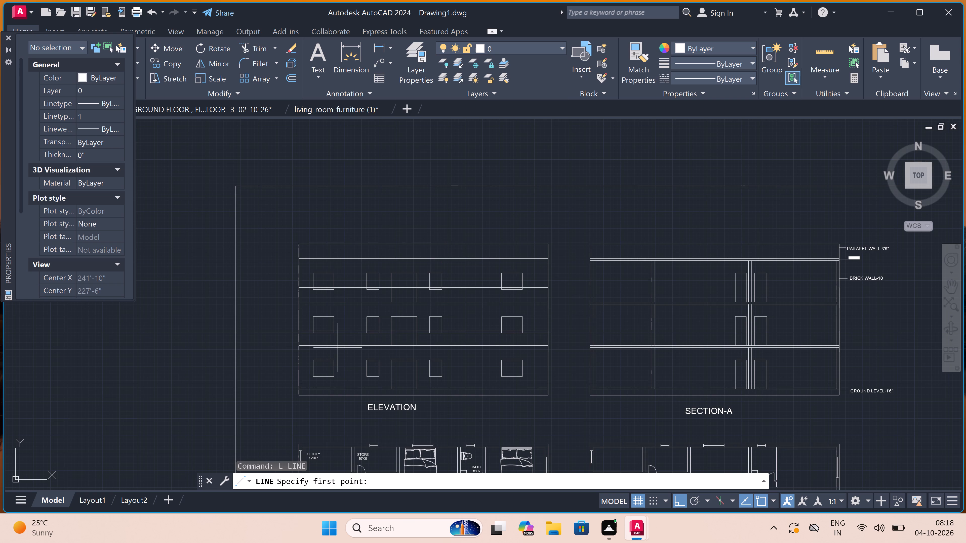
pyautogui.click(297, 393)
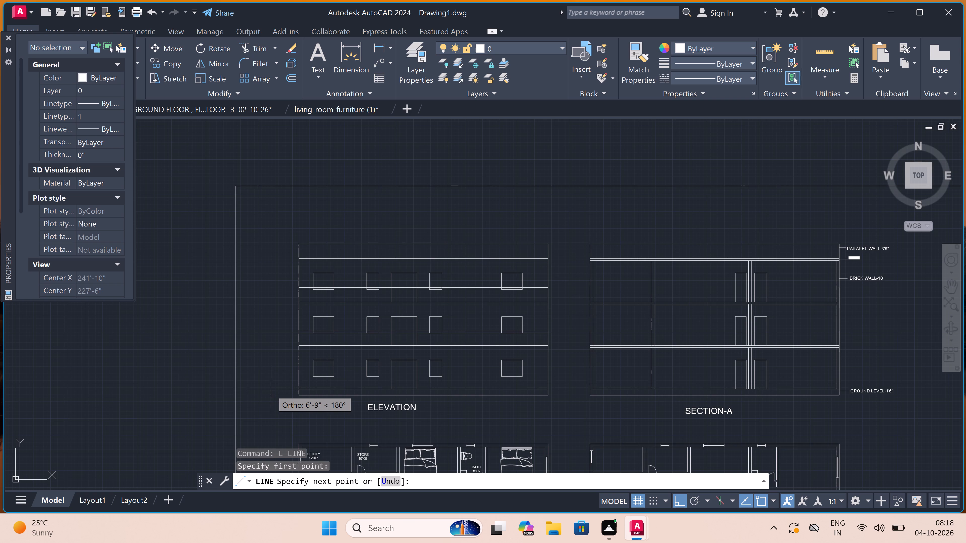
pyautogui.write("2'")
pyautogui.press('space')
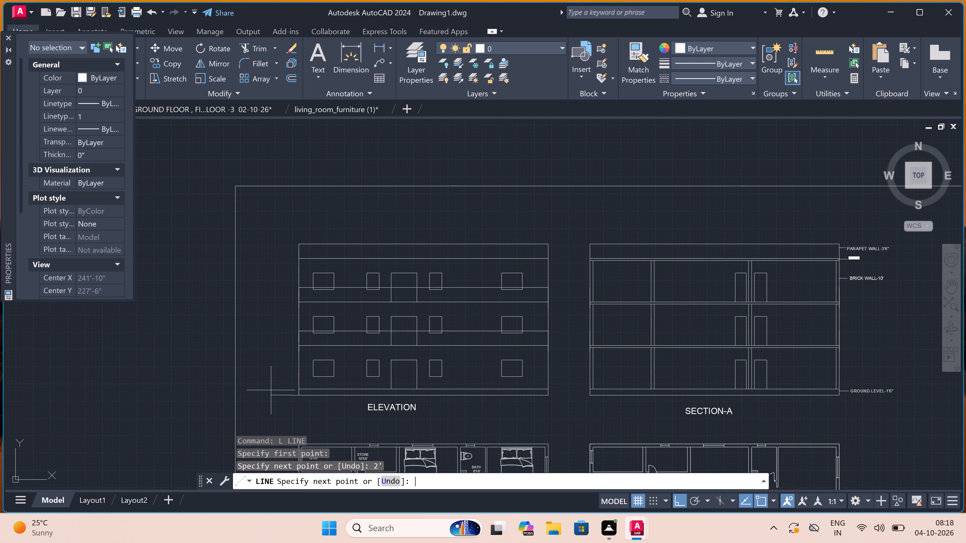
pyautogui.click(281, 230)
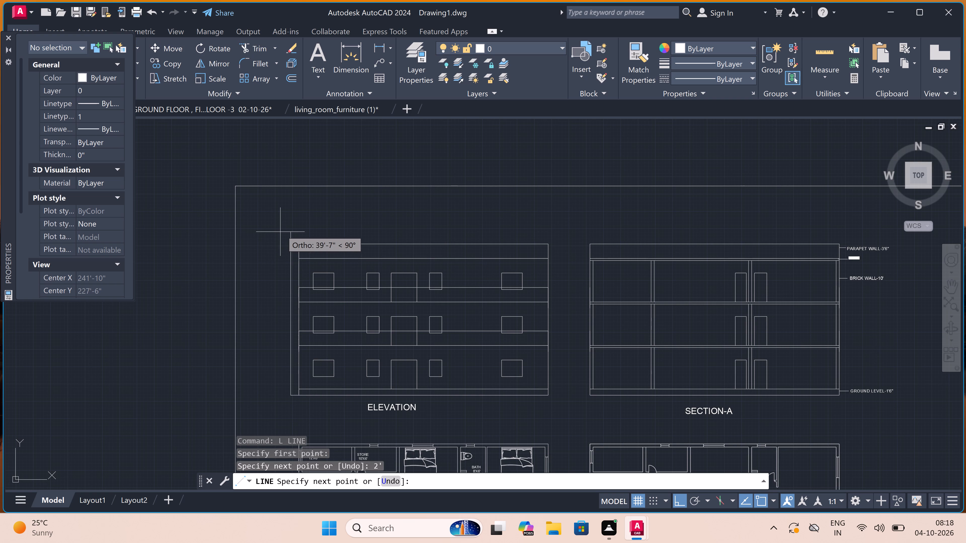
pyautogui.press('Escape')
# Draw a line 2' outward from the elevation's bottom-right corner, continuing vertically to just above the parapet.
pyautogui.press('space')
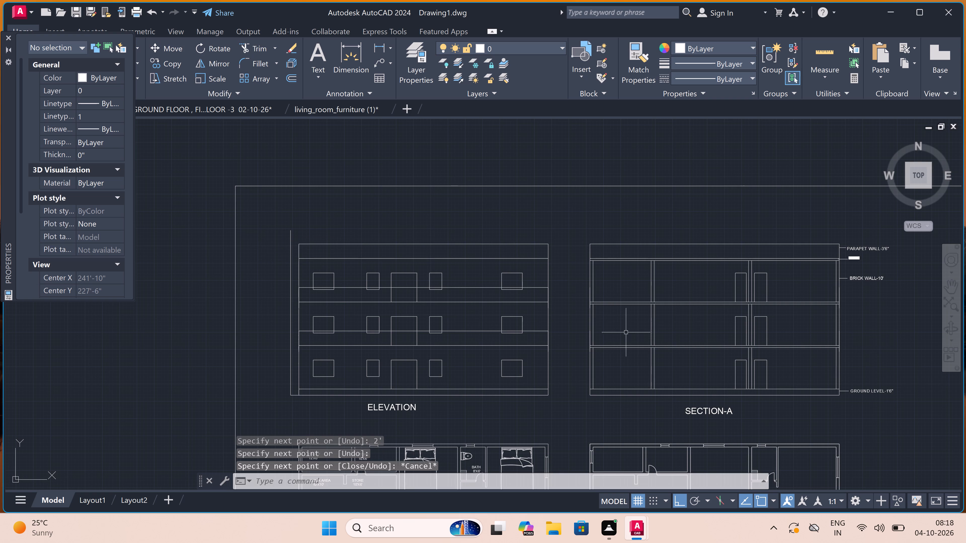
pyautogui.click(543, 393)
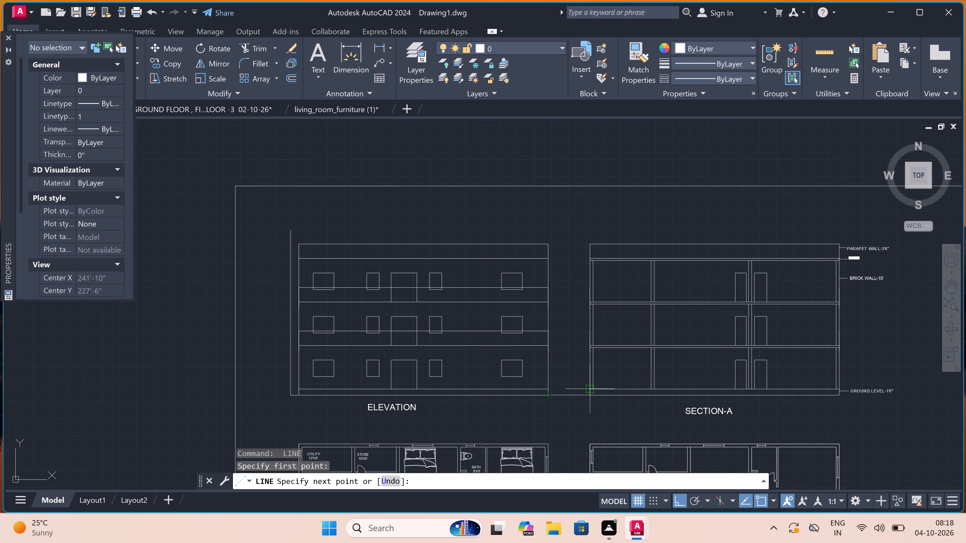
pyautogui.write("2'")
pyautogui.press('space')
pyautogui.click(557, 232)
pyautogui.press('Escape')
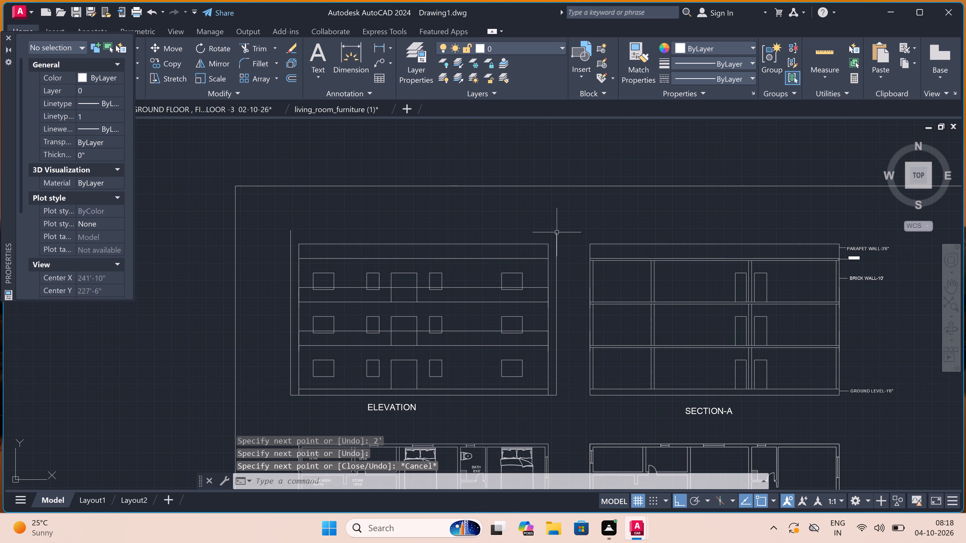
# Extend the elevation's parapet, slab and balcony lines on both sides to meet the two new outer vertical lines.
pyautogui.write('EX')
pyautogui.press('space')
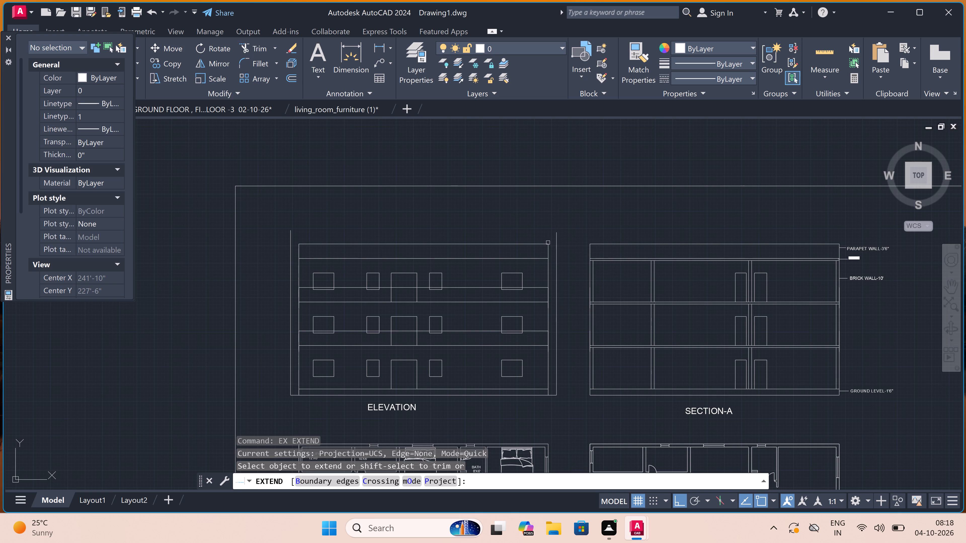
pyautogui.click(541, 238)
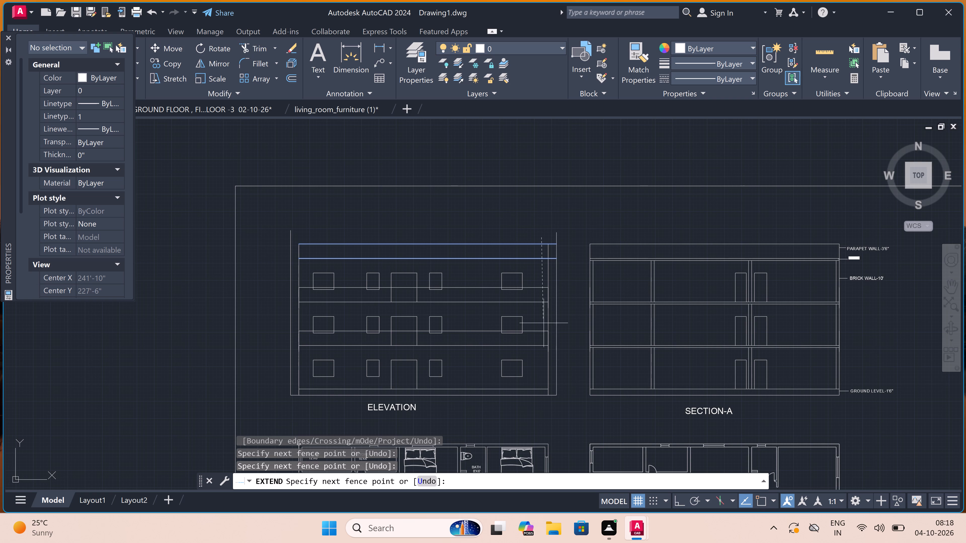
pyautogui.click(540, 358)
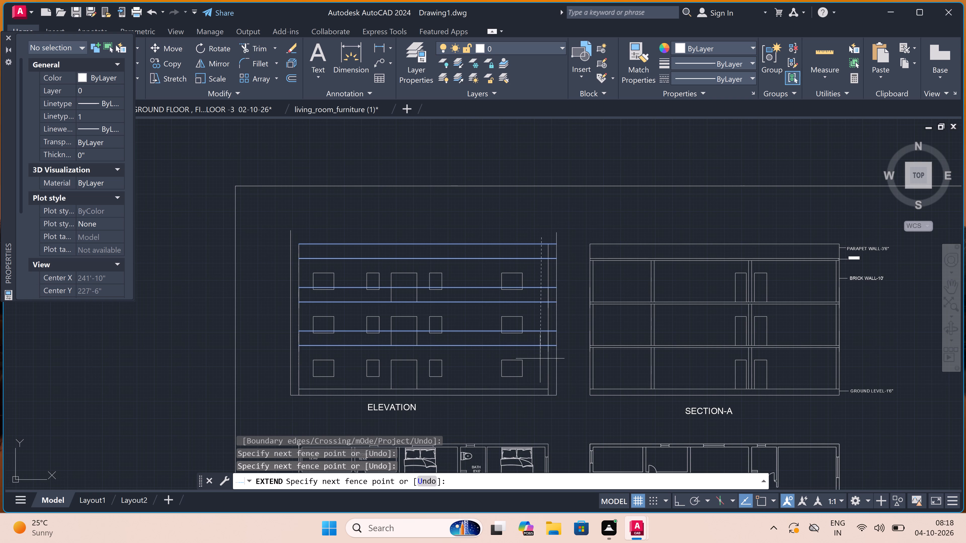
pyautogui.click(305, 357)
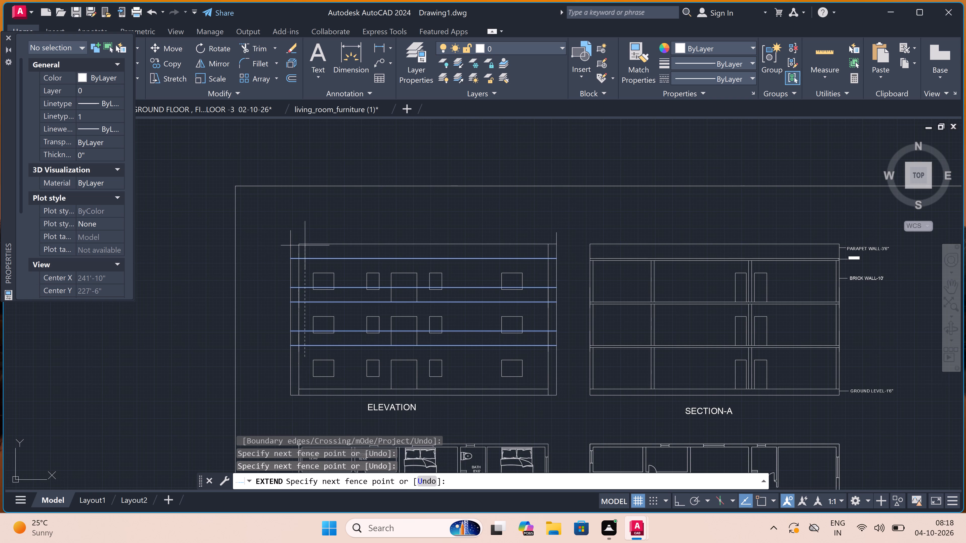
pyautogui.click(305, 241)
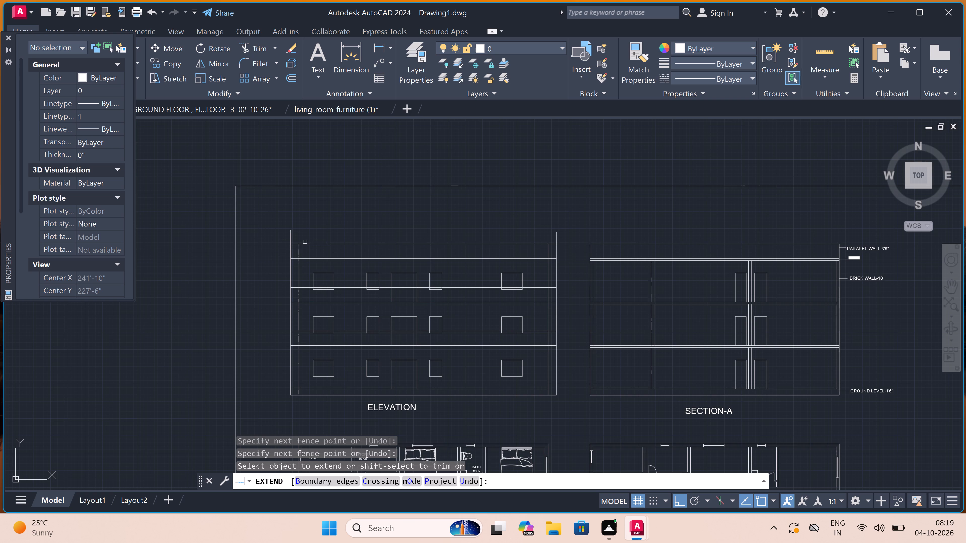
pyautogui.press('Escape')
# Trim the ends of both outer vertical lines that project above the elevation's parapet top.
pyautogui.write('TR')
pyautogui.press('space')
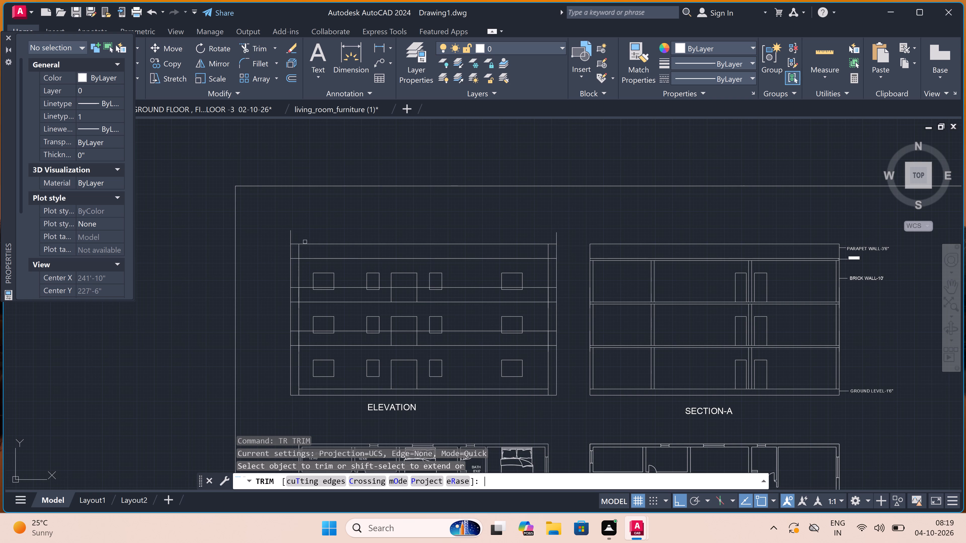
pyautogui.click(300, 233)
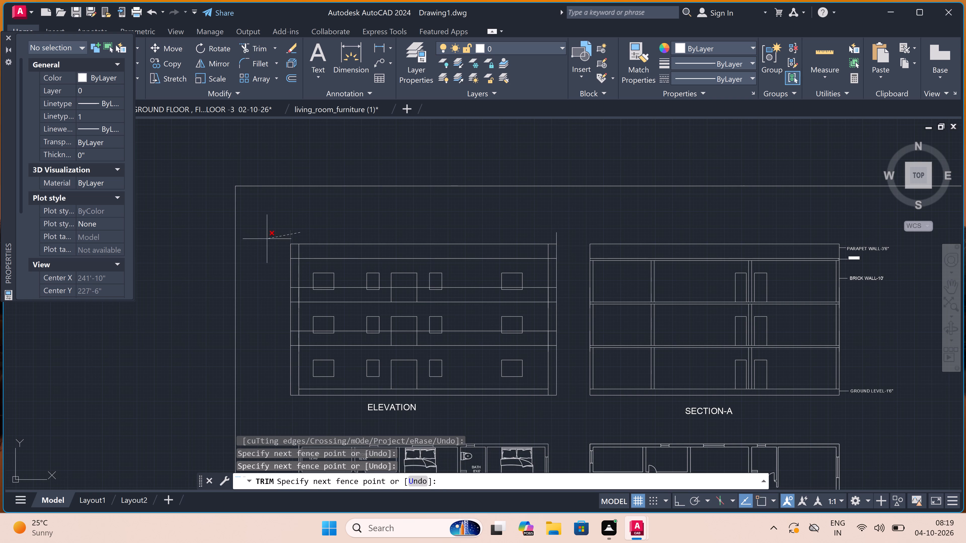
pyautogui.click(265, 240)
pyautogui.scroll(1, 587, 233)
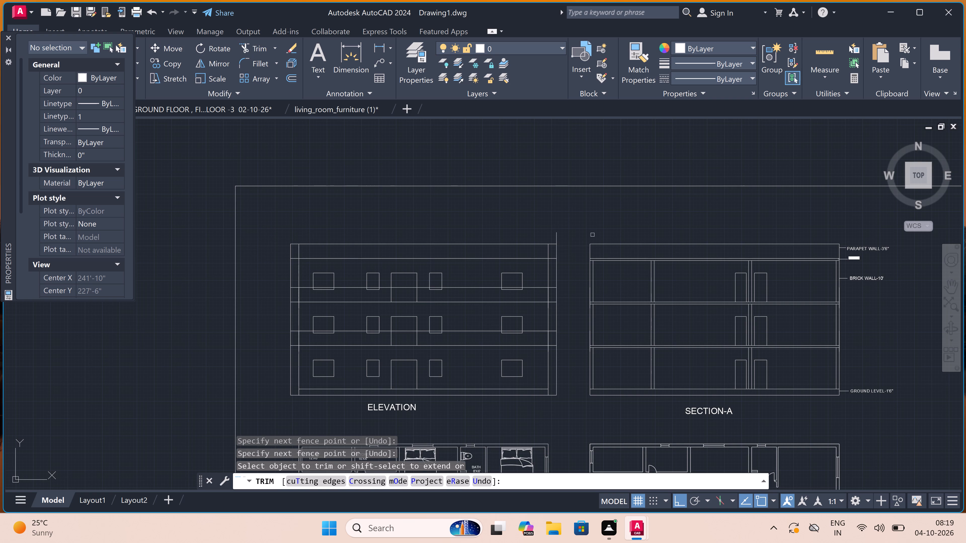
pyautogui.scroll(1, 587, 233)
pyautogui.click(447, 235)
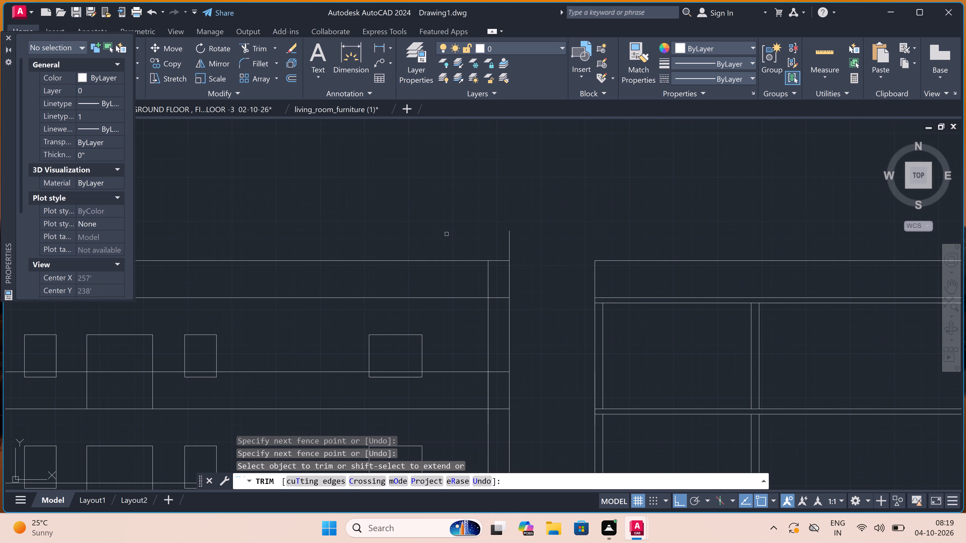
pyautogui.click(555, 237)
pyautogui.moveTo(301, 412); pyautogui.dragTo(57, 542, button='right')
# Trim the elevation's right outer vertical line between the projecting bands and below the lowest band.
pyautogui.scroll(-3, 526, 270)
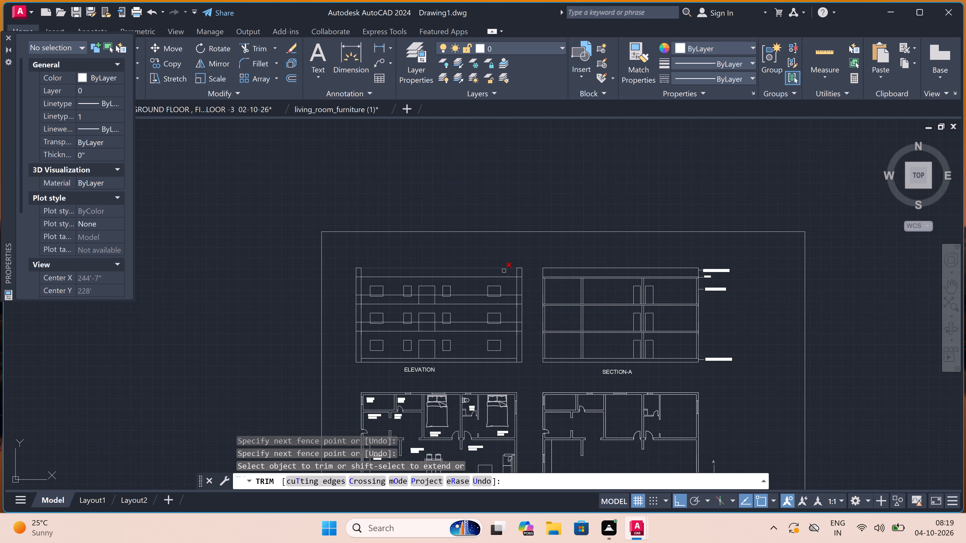
pyautogui.click(521, 290)
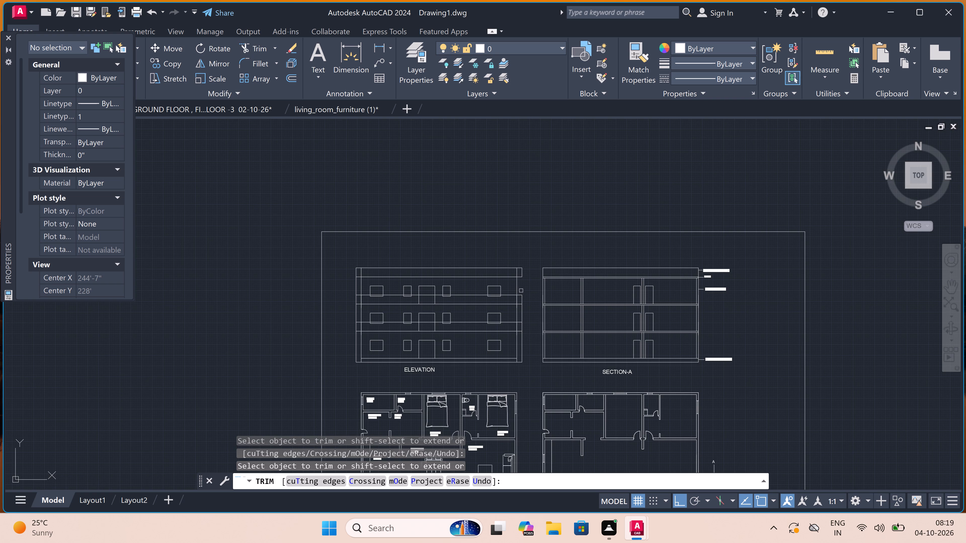
pyautogui.click(524, 312)
pyautogui.scroll(4, 518, 355)
pyautogui.click(530, 336)
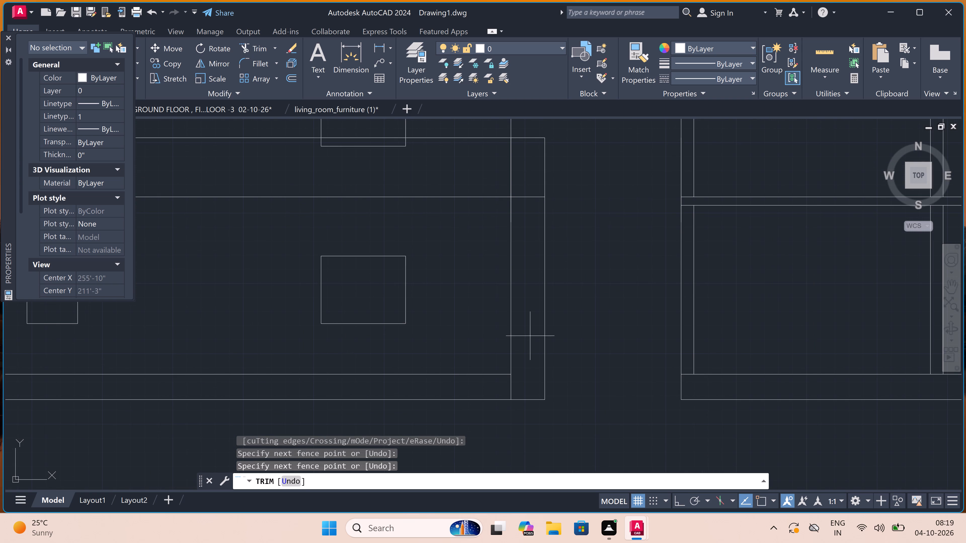
pyautogui.click(555, 304)
# Trim the leftover base line projecting beyond the elevation's bottom-right corner.
pyautogui.scroll(-3, 555, 304)
pyautogui.scroll(4, 547, 332)
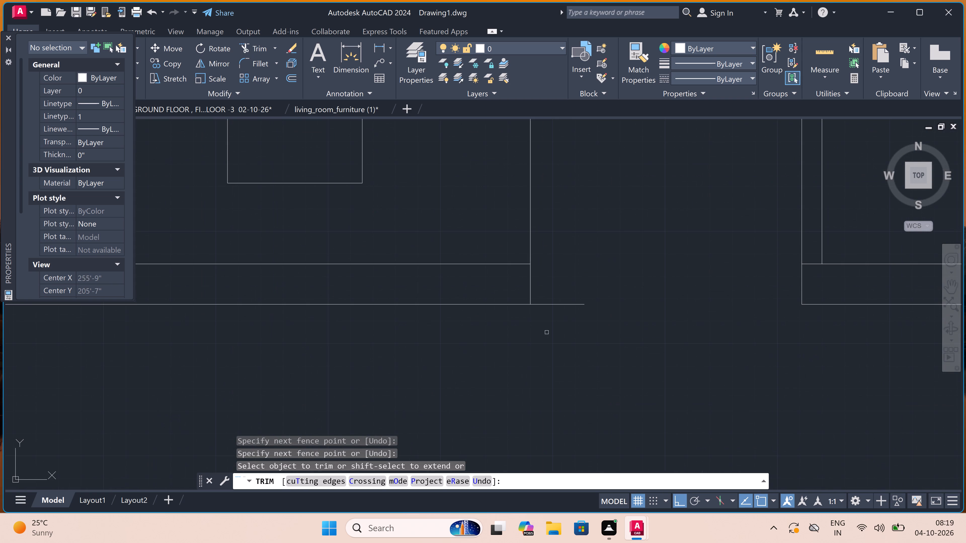
pyautogui.click(547, 332)
pyautogui.click(546, 274)
pyautogui.scroll(-3, 546, 318)
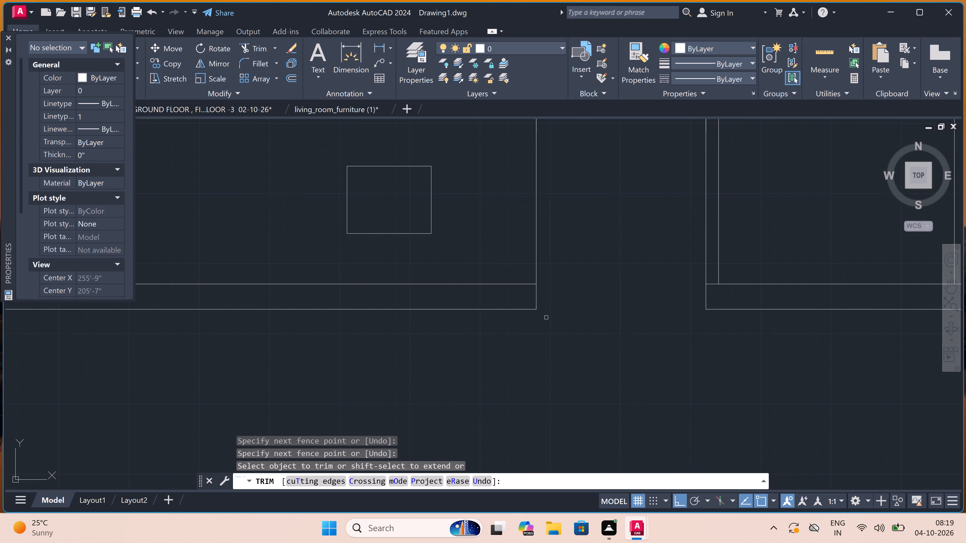
# Trim the elevation's left outer vertical line below the lowest band and the base line projecting beyond the bottom-left corner.
pyautogui.scroll(-2, 482, 324)
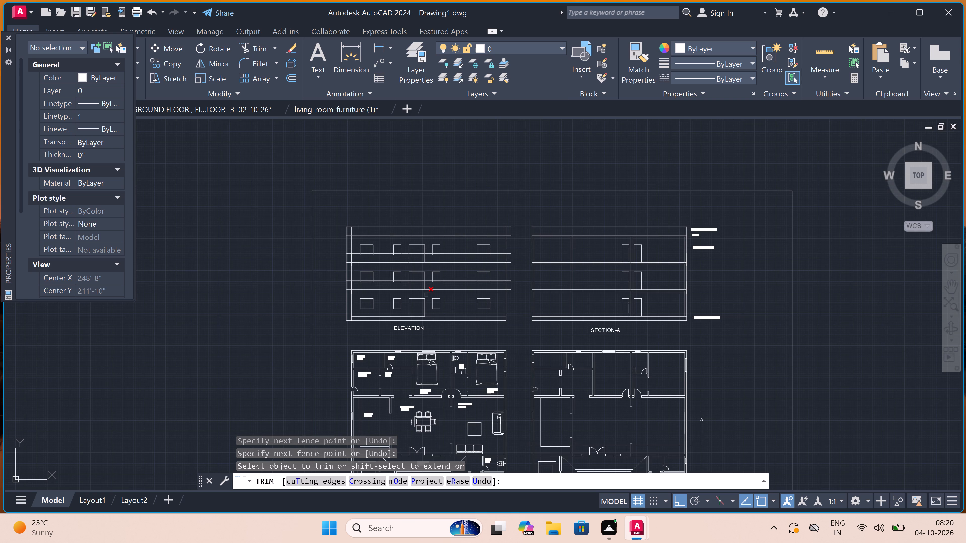
pyautogui.scroll(2, 339, 292)
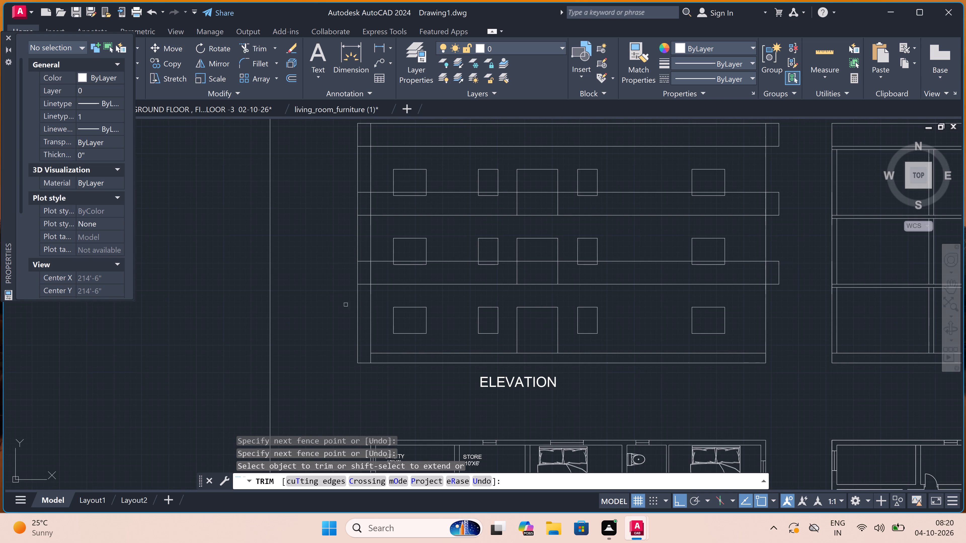
pyautogui.click(360, 328)
pyautogui.click(336, 325)
pyautogui.scroll(3, 378, 384)
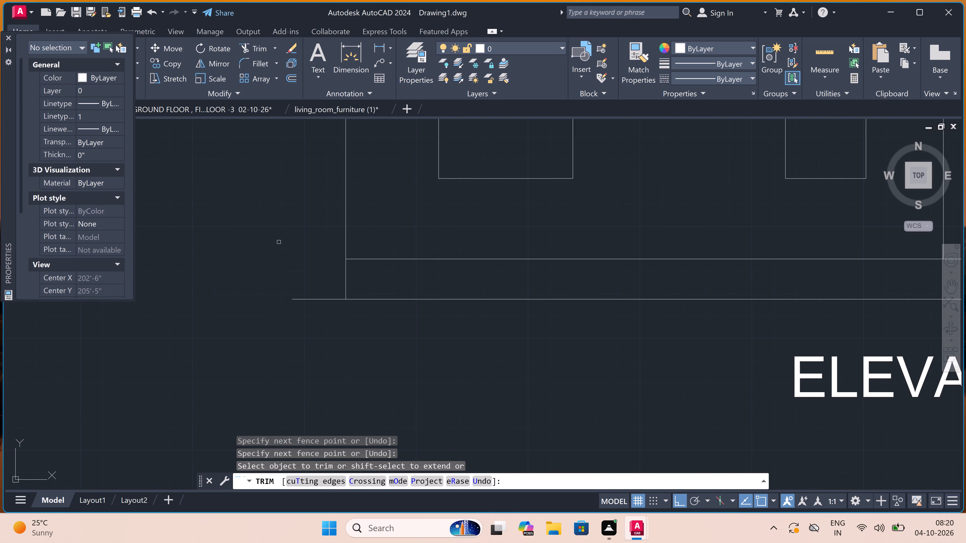
pyautogui.click(298, 257)
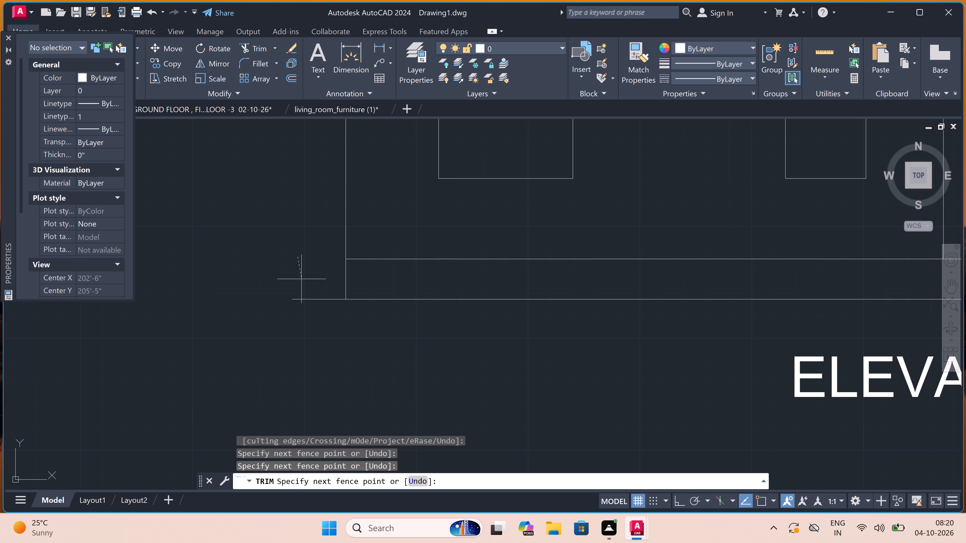
pyautogui.click(315, 338)
pyautogui.scroll(-3, 316, 337)
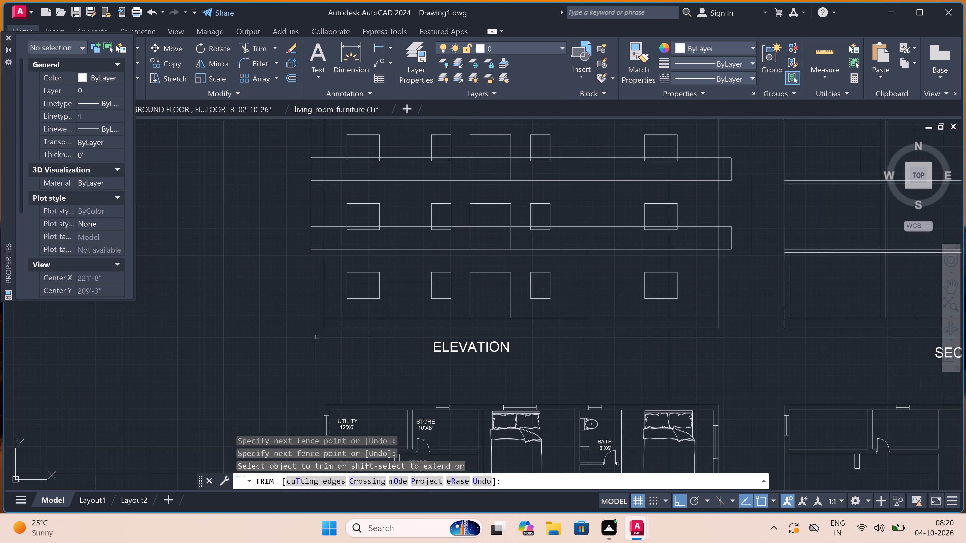
# Trim the elevation's leftmost projecting vertical line in the gaps between the parapet band and the two balcony bands.
pyautogui.scroll(-2, 317, 337)
pyautogui.scroll(3, 306, 281)
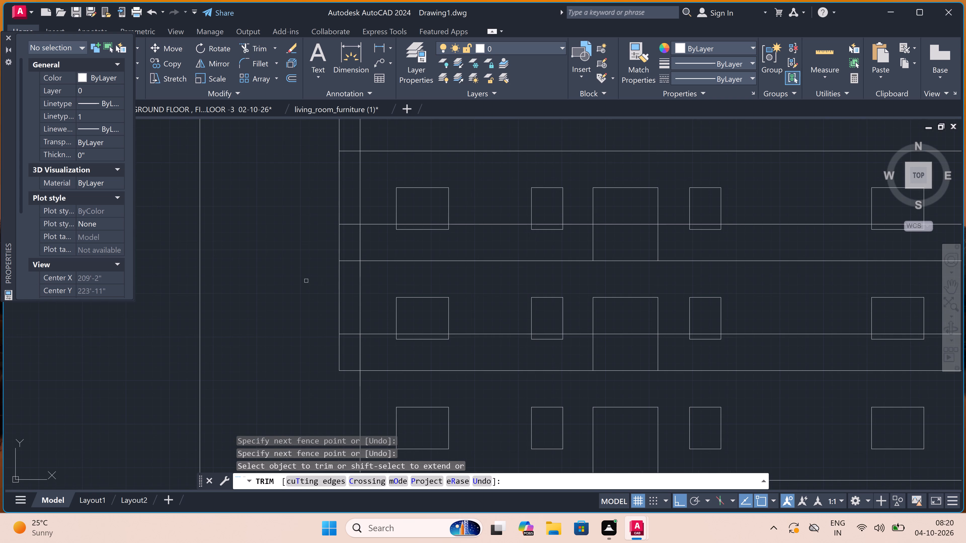
pyautogui.click(341, 289)
pyautogui.scroll(-2, 341, 288)
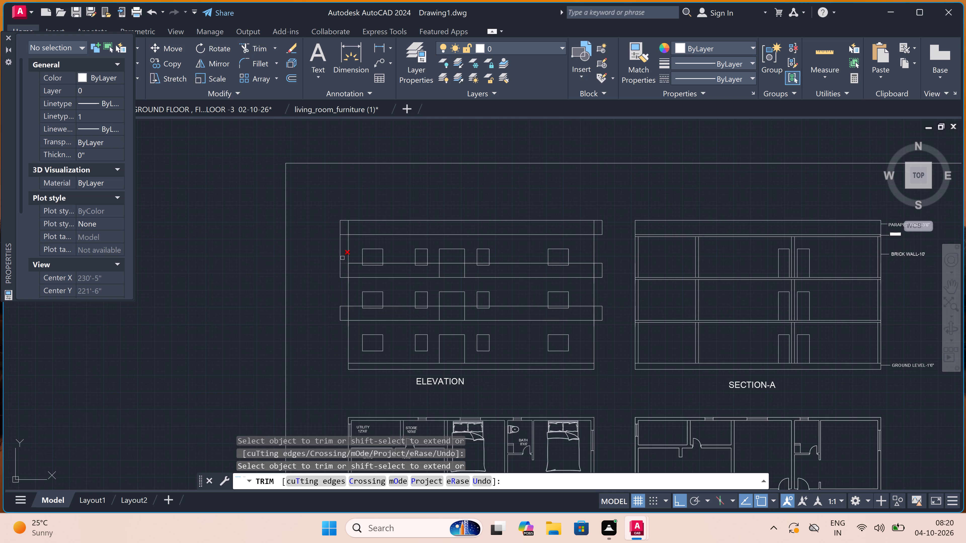
pyautogui.scroll(2, 341, 243)
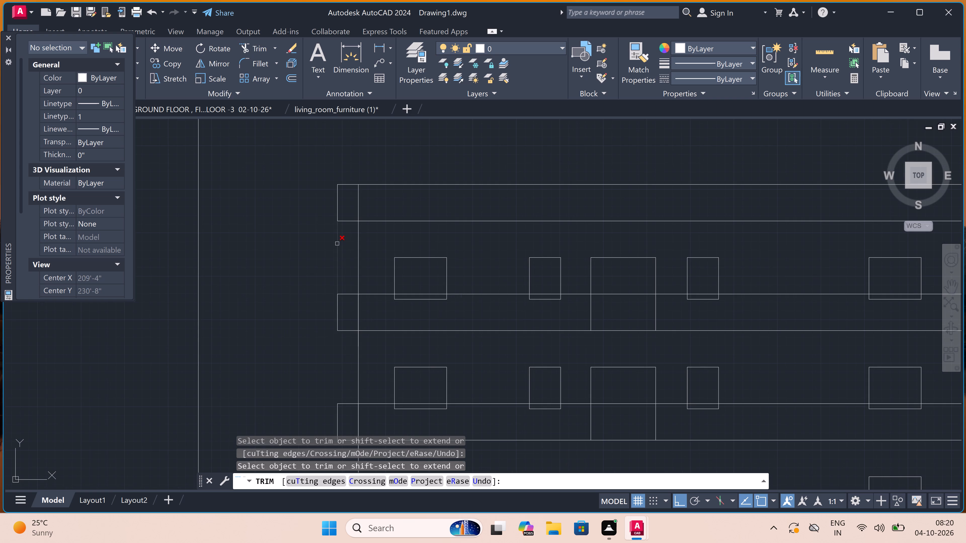
pyautogui.click(337, 244)
pyautogui.scroll(-2, 337, 244)
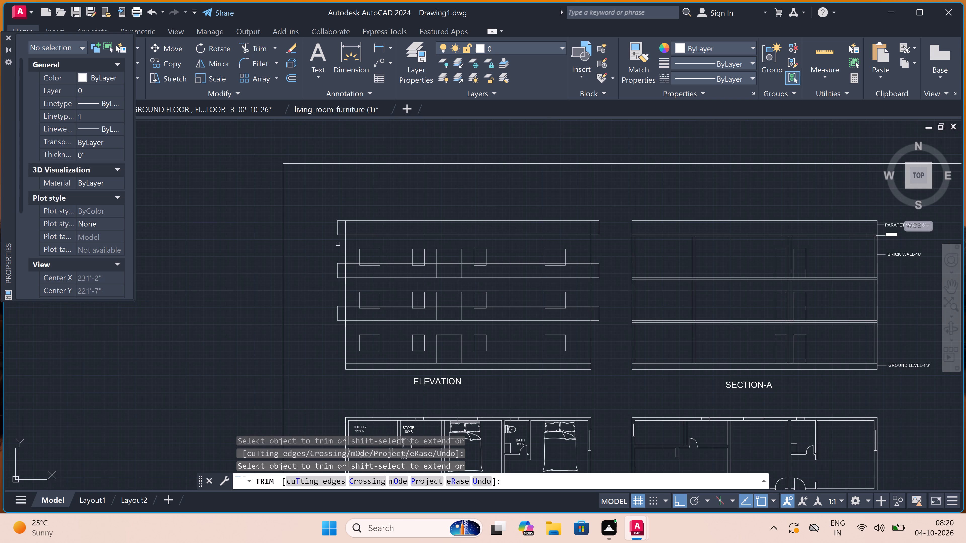
pyautogui.press('Escape')
# Draw two vertical construction lines through the living room's left and right side walls on the ground floor plan.
pyautogui.write('XL')
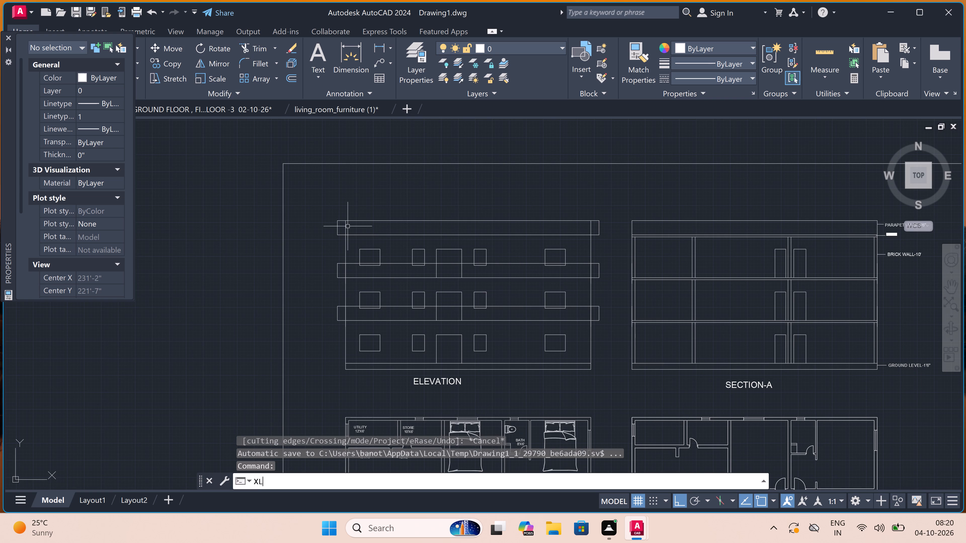
pyautogui.press('space')
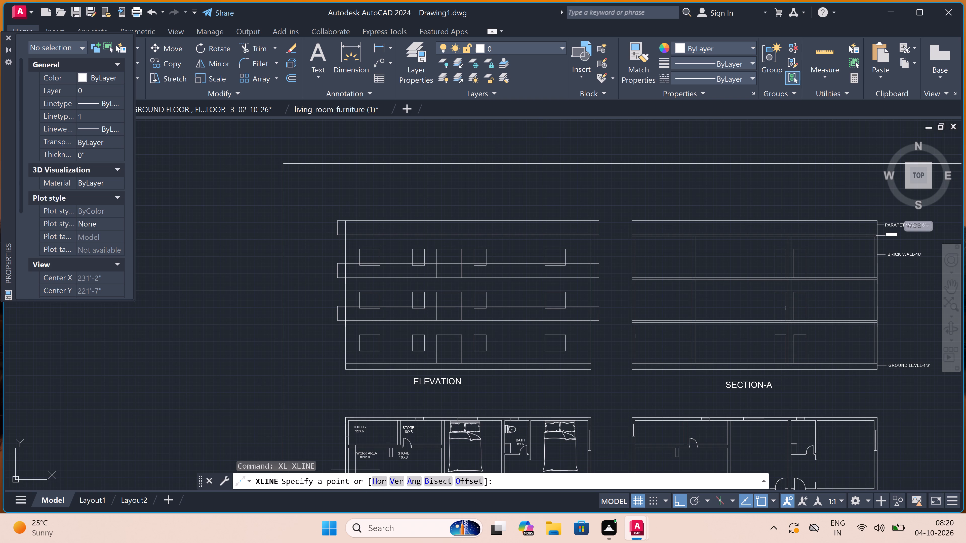
pyautogui.click(393, 478)
pyautogui.scroll(-5, 425, 409)
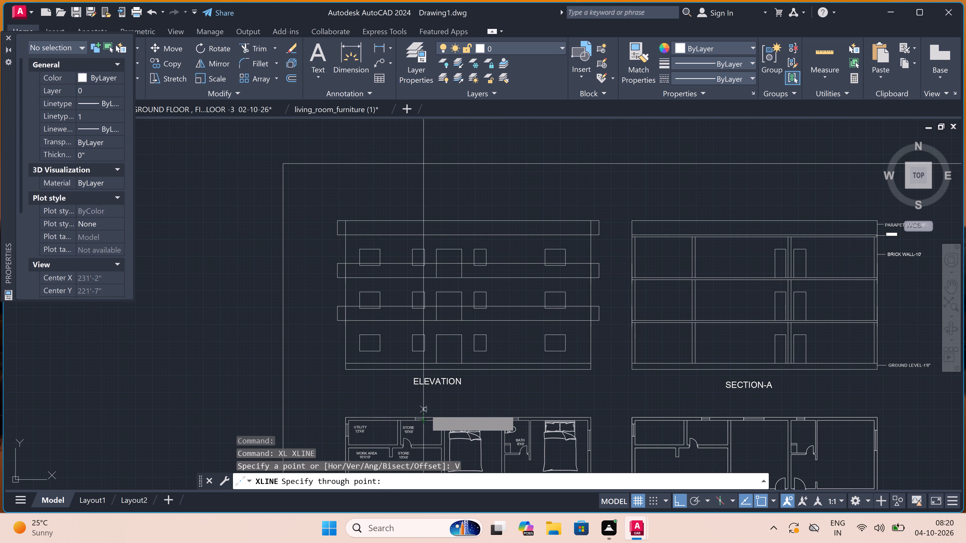
pyautogui.scroll(4, 427, 473)
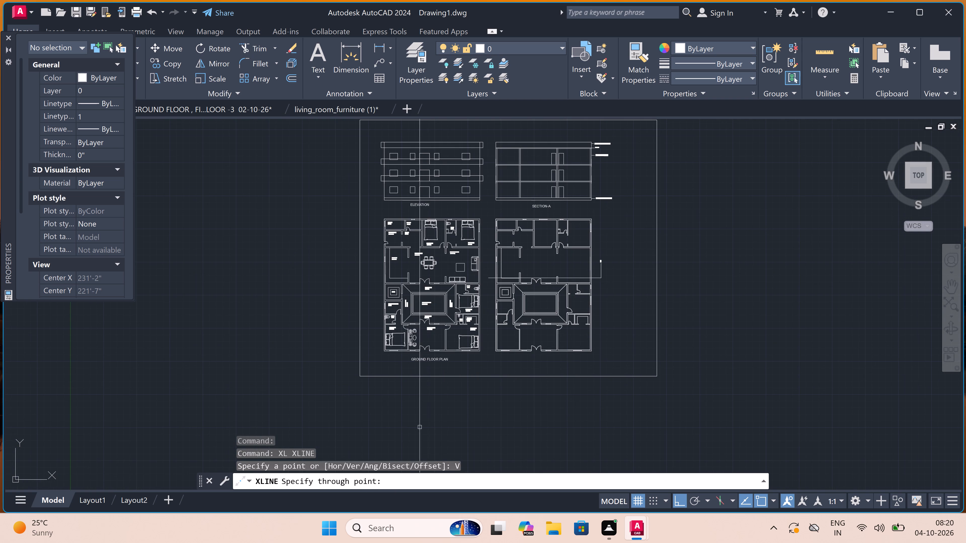
pyautogui.scroll(5, 409, 377)
pyautogui.scroll(-5, 393, 298)
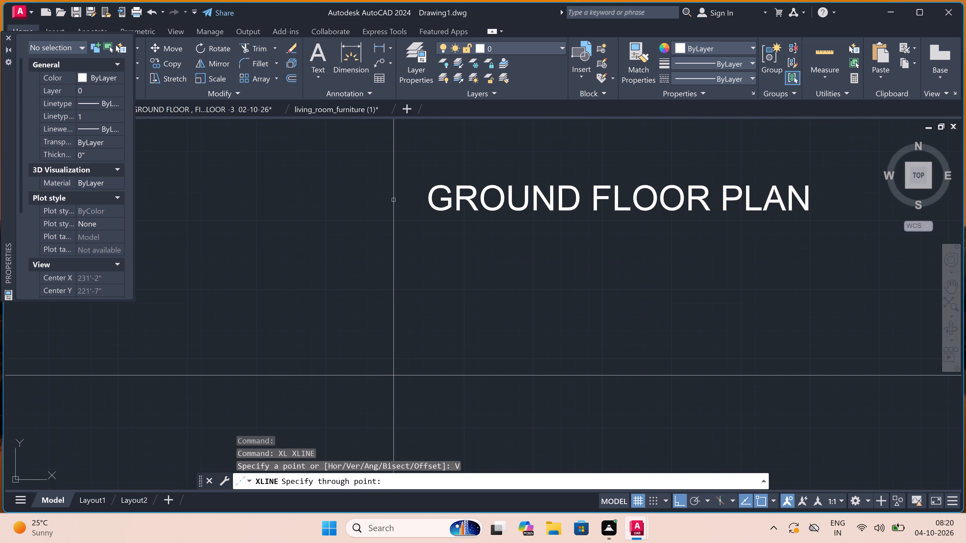
pyautogui.scroll(4, 383, 249)
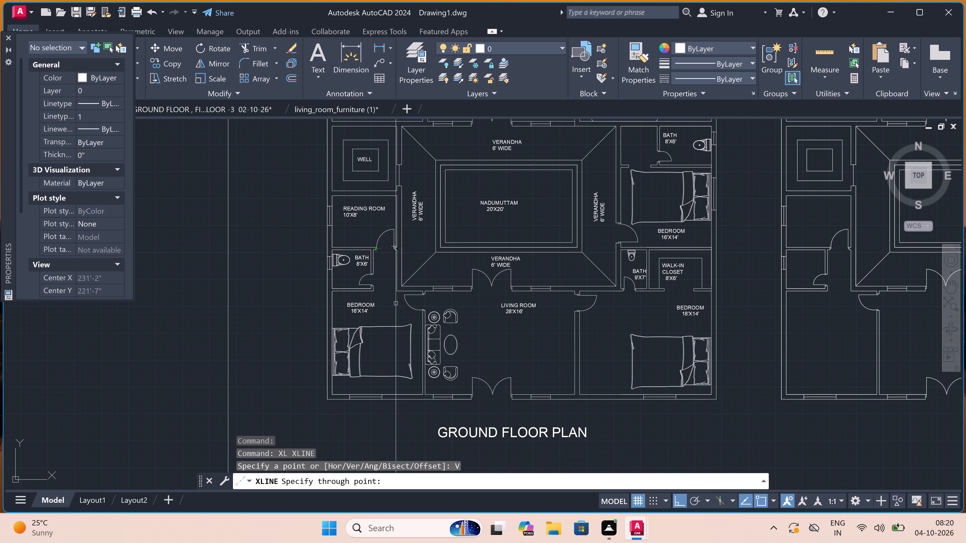
pyautogui.click(421, 397)
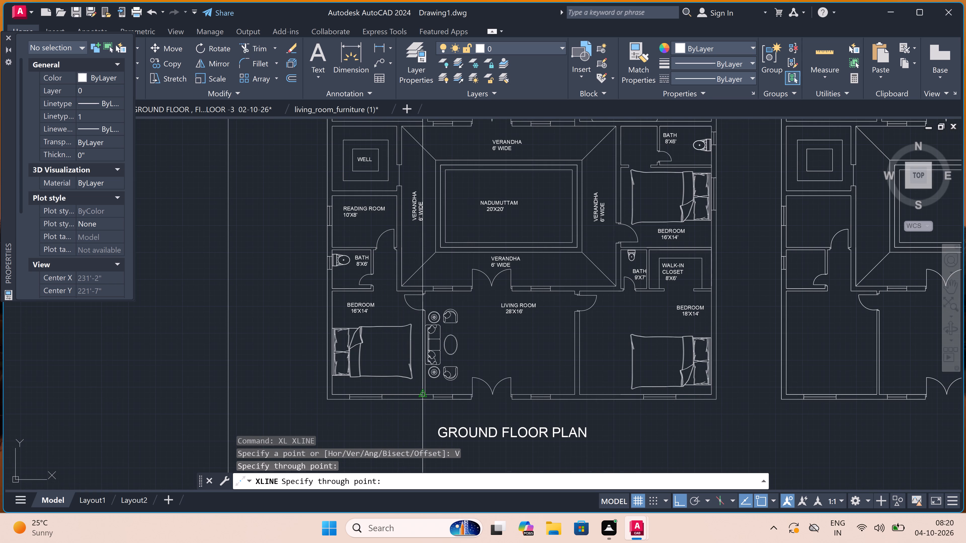
pyautogui.scroll(-1, 421, 396)
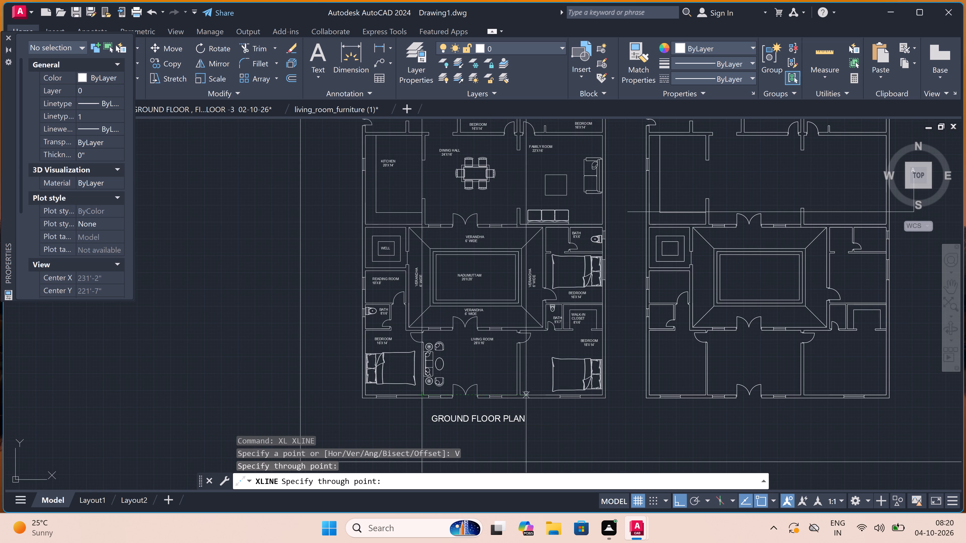
pyautogui.scroll(2, 520, 387)
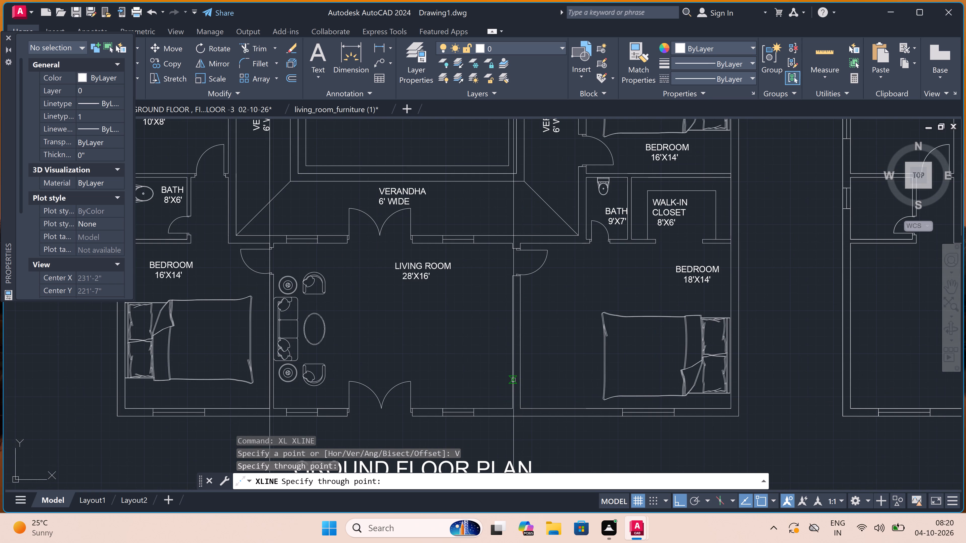
pyautogui.click(513, 380)
pyautogui.press('Escape')
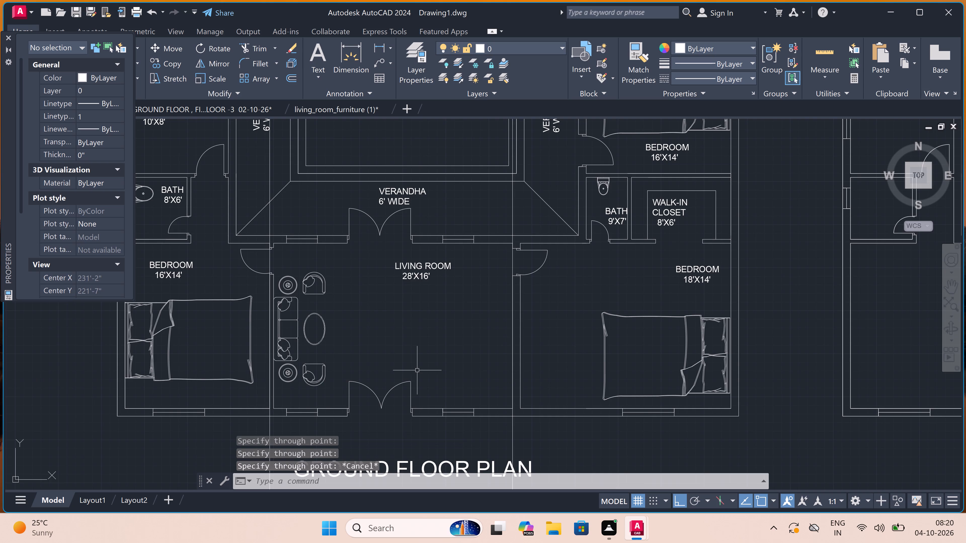
# Trim both vertical construction lines between the sheet border and the elevation's parapet top, and inside the parapet band.
pyautogui.scroll(-4, 417, 370)
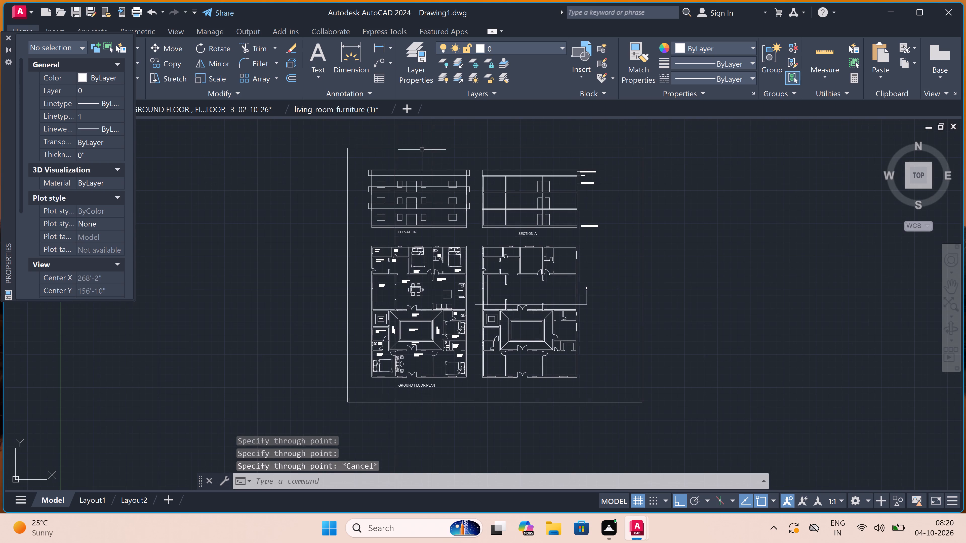
pyautogui.scroll(3, 418, 149)
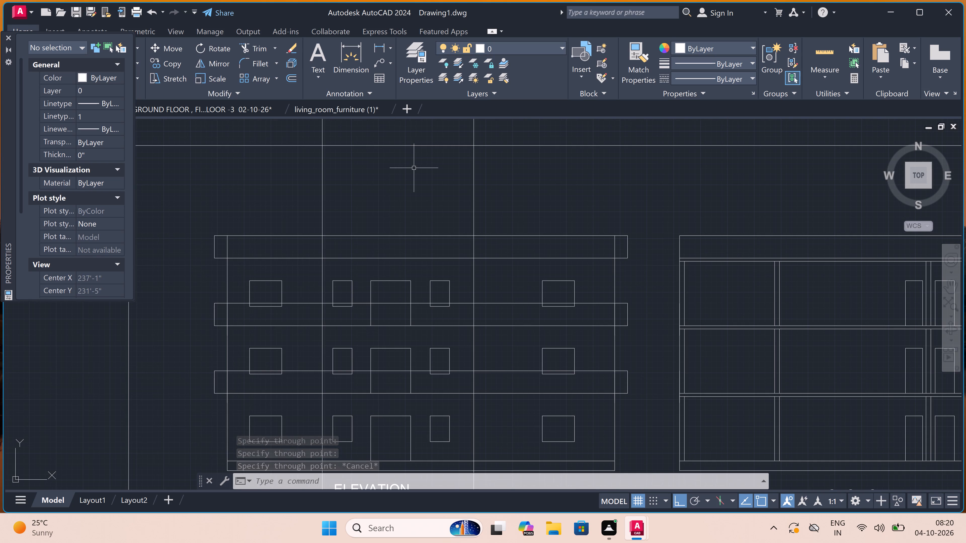
pyautogui.scroll(-1, 414, 168)
pyautogui.write('TR')
pyautogui.press('space')
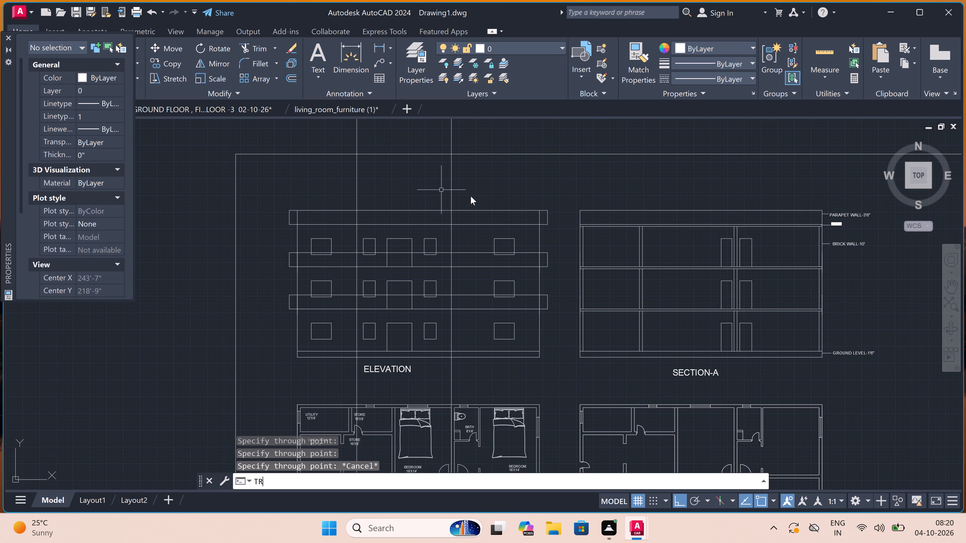
pyautogui.click(473, 198)
pyautogui.click(325, 179)
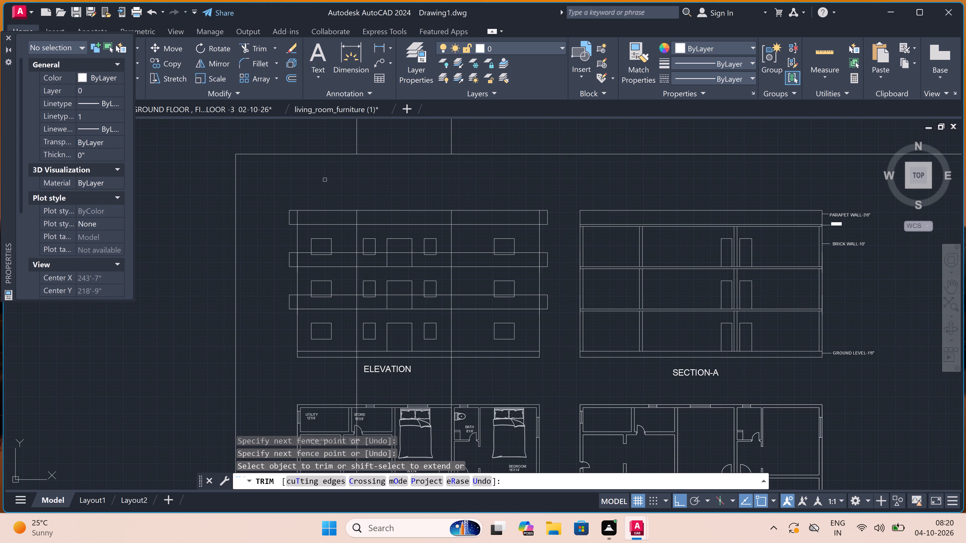
pyautogui.click(344, 222)
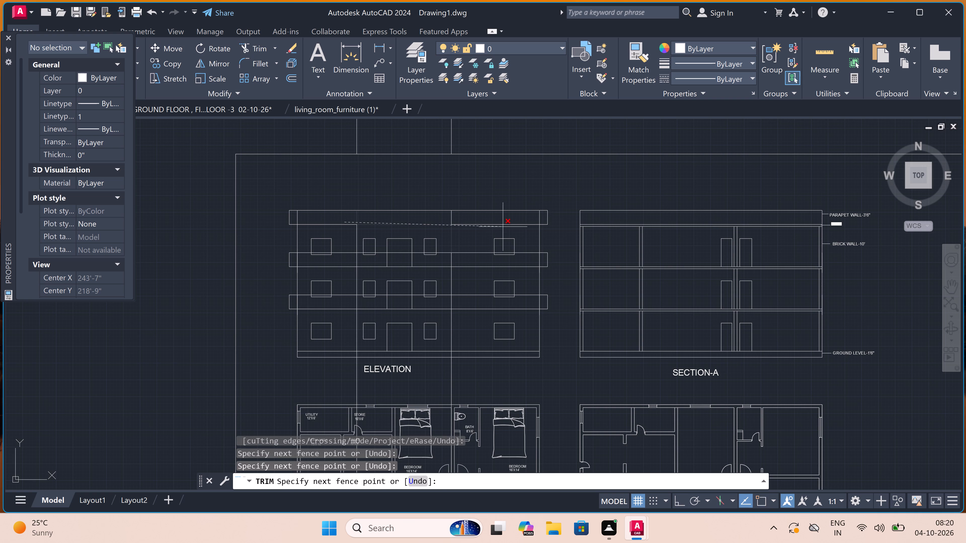
pyautogui.click(499, 218)
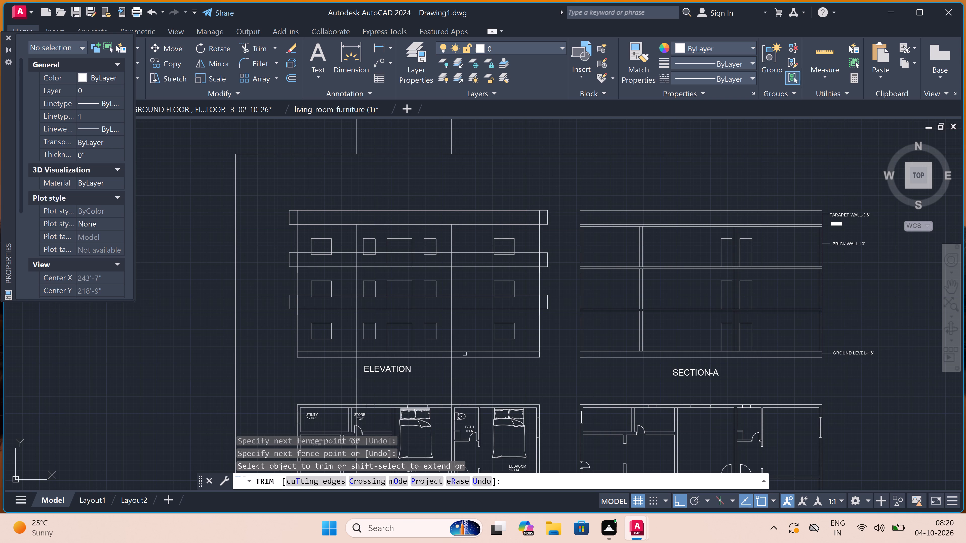
# Trim both vertical construction lines inside the plinth band at the elevation's base.
pyautogui.scroll(3, 448, 351)
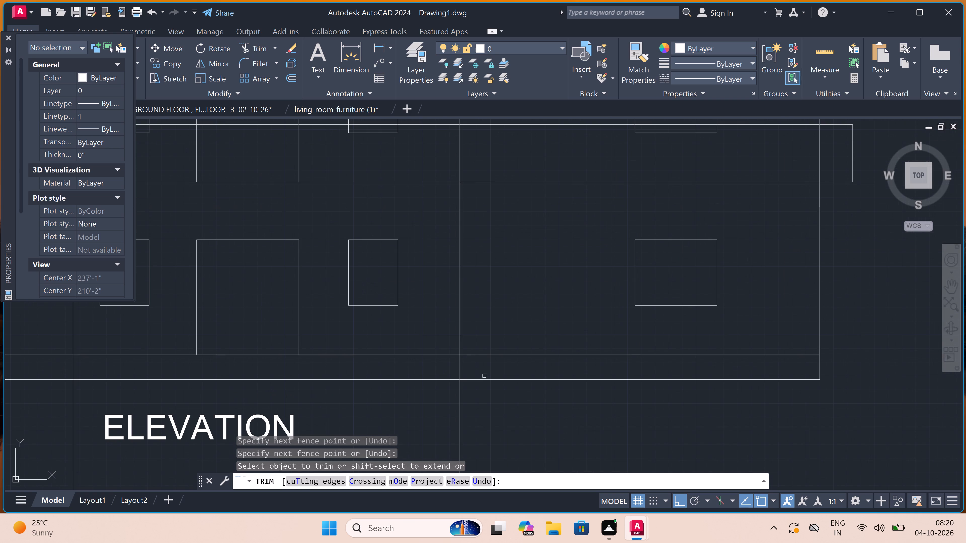
pyautogui.click(480, 370)
pyautogui.scroll(-2, 392, 356)
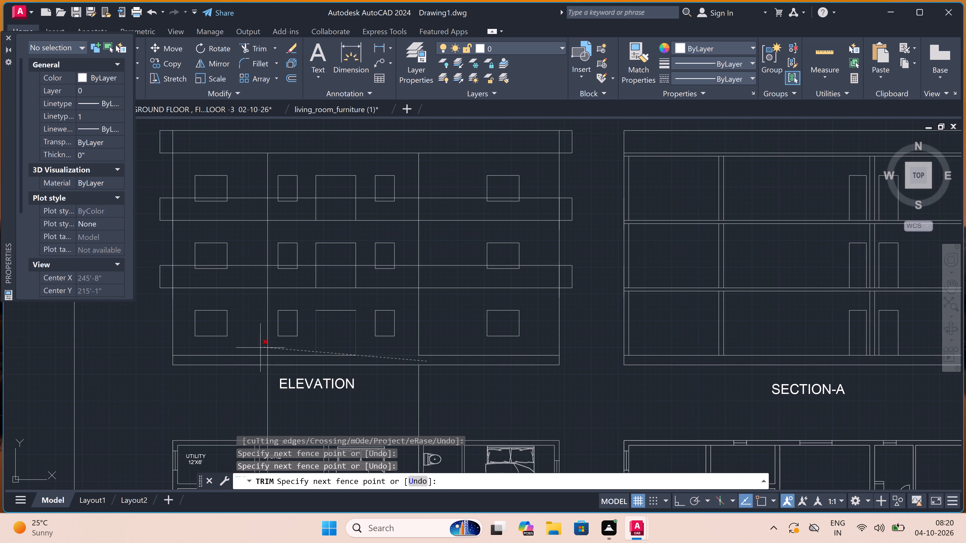
pyautogui.scroll(3, 238, 357)
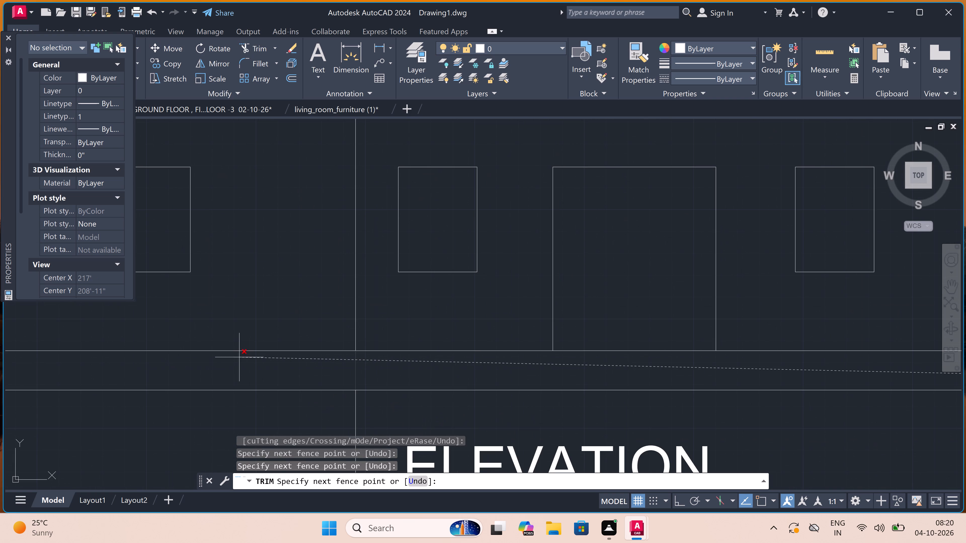
pyautogui.click(239, 358)
pyautogui.press('Escape')
# Delete the leftover pairs of construction-line rays running down below the elevation and up above the sheet border.
pyautogui.scroll(-10, 487, 278)
pyautogui.scroll(3, 488, 321)
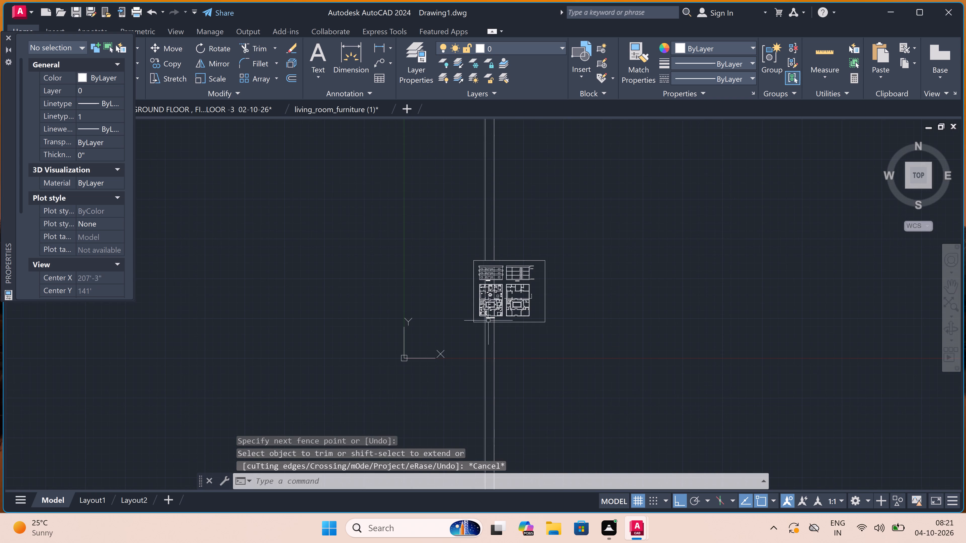
pyautogui.click(531, 359)
pyautogui.click(365, 380)
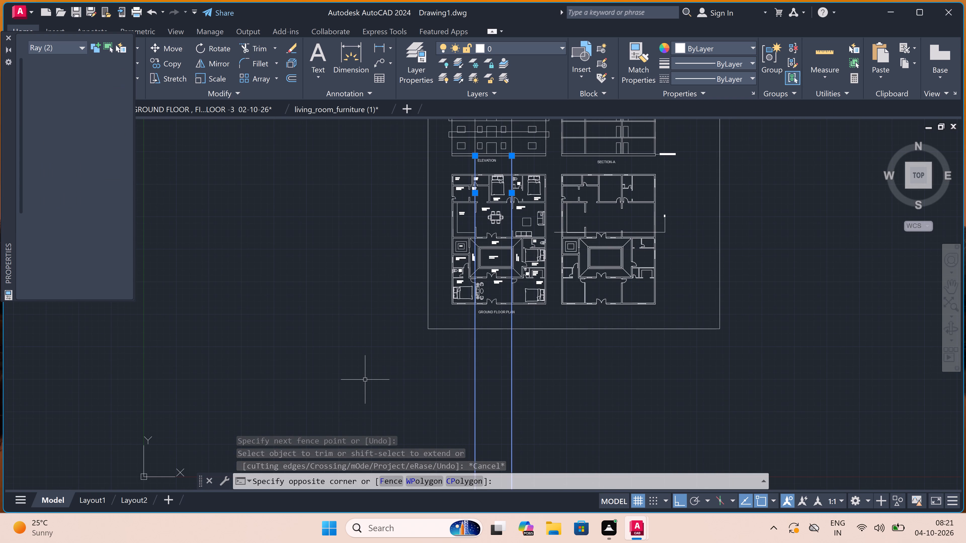
pyautogui.press('Delete')
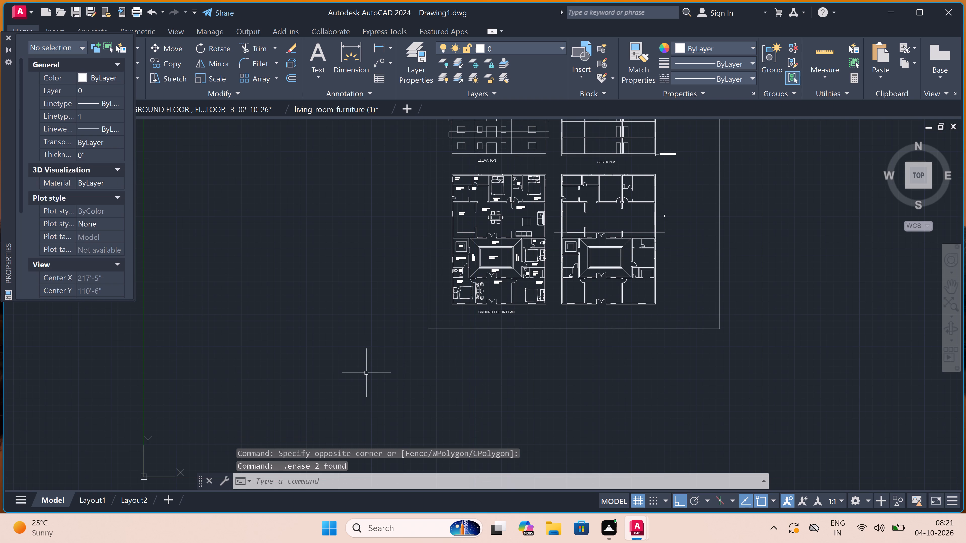
pyautogui.scroll(-4, 372, 366)
pyautogui.scroll(2, 380, 334)
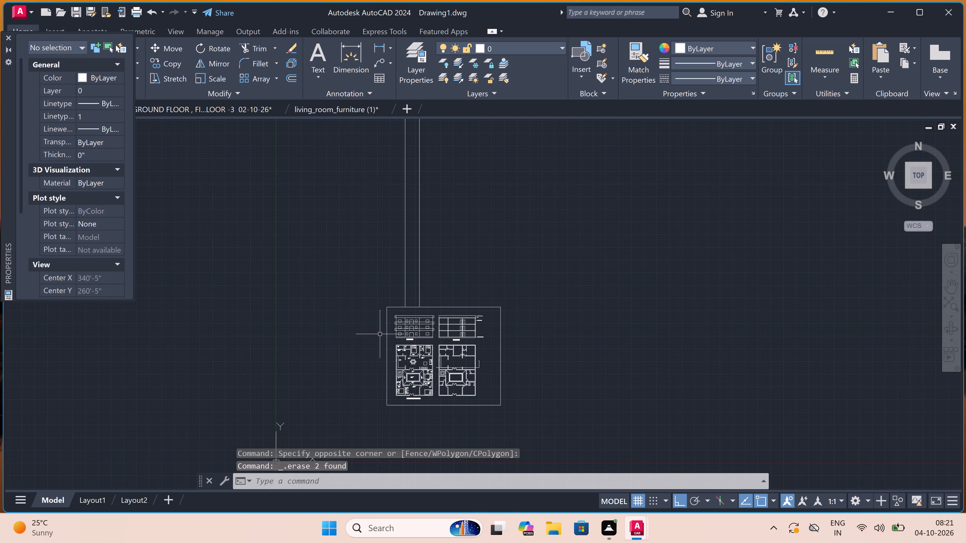
pyautogui.click(471, 232)
pyautogui.click(377, 239)
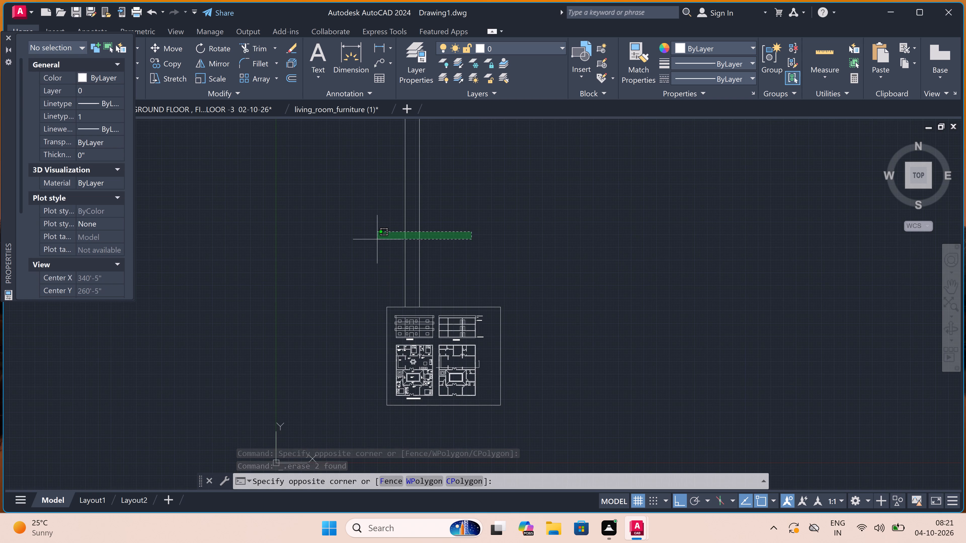
pyautogui.press('Delete')
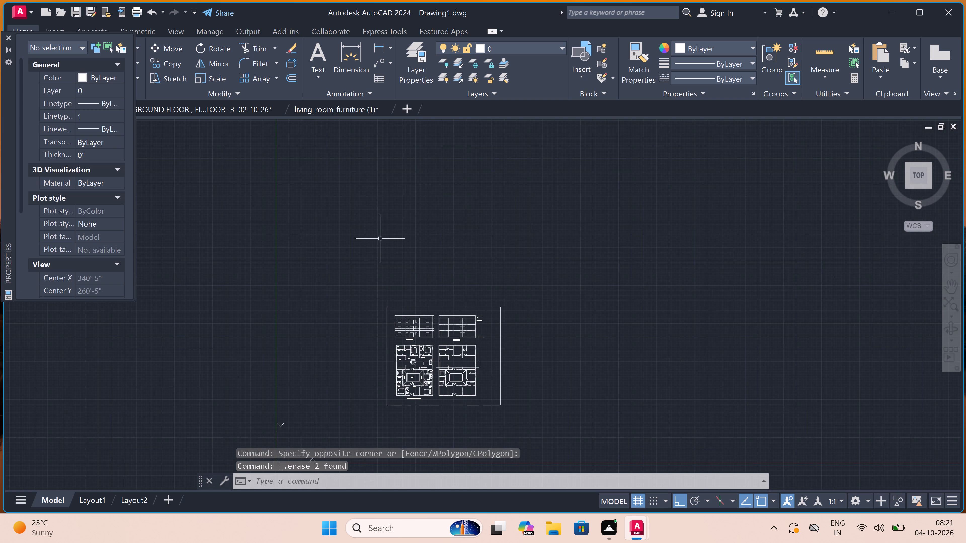
# Trim the elevation's left outer wall line inside the parapet band.
pyautogui.scroll(3, 394, 316)
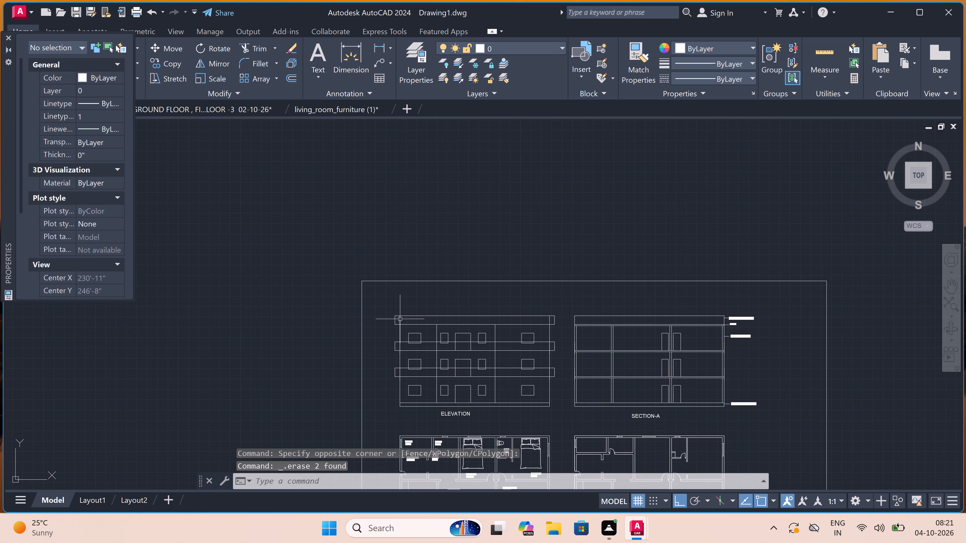
pyautogui.press('t')
pyautogui.press('r')
pyautogui.press('space')
pyautogui.scroll(3, 395, 309)
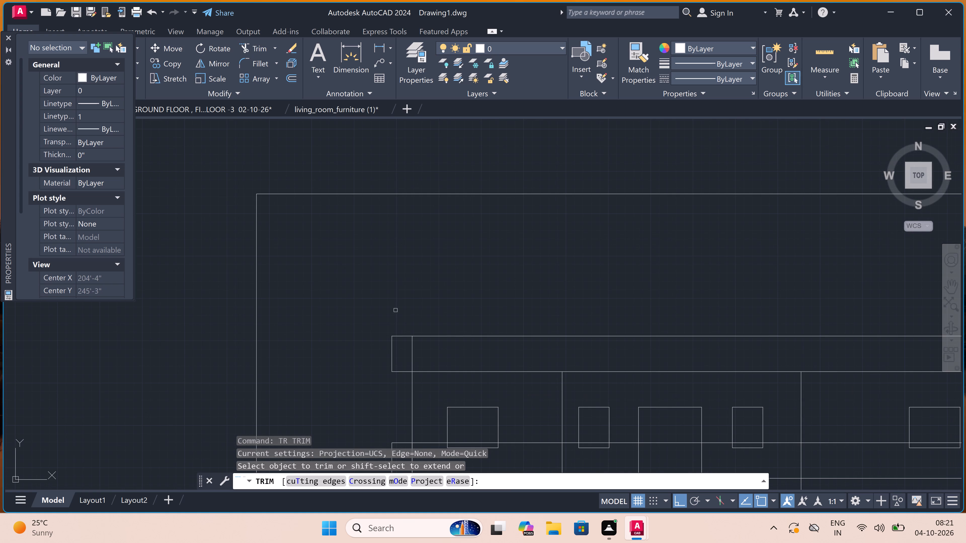
pyautogui.click(408, 345)
pyautogui.click(436, 351)
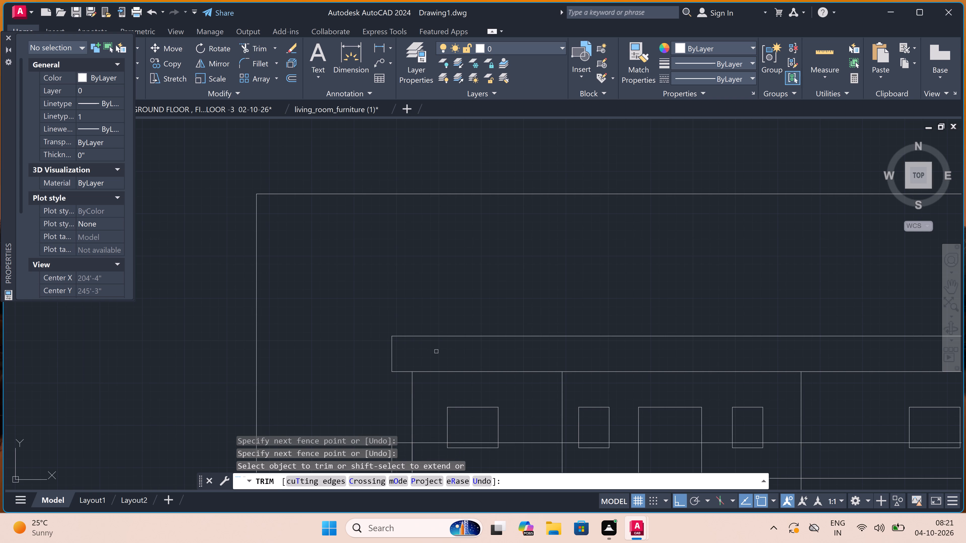
pyautogui.scroll(-3, 395, 344)
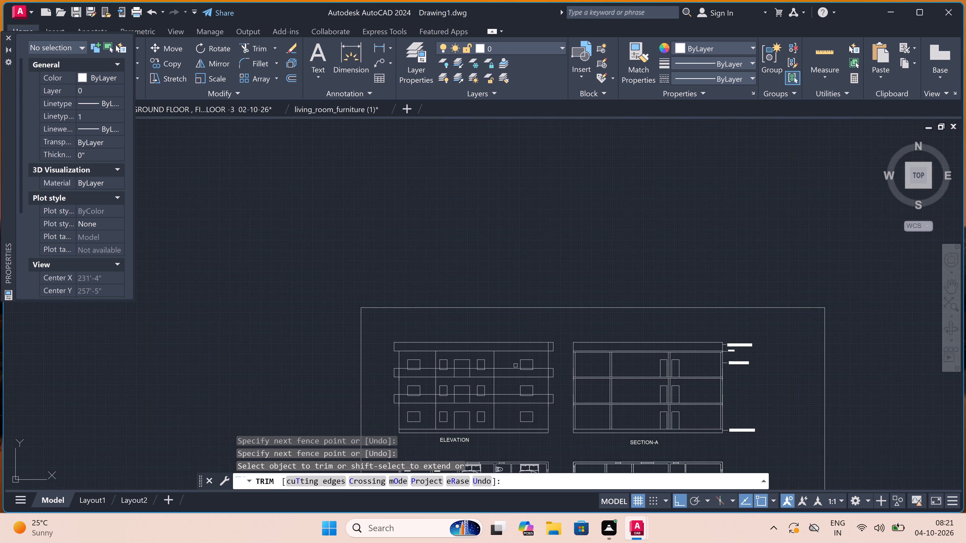
# Trim the elevation's right outer wall line inside the parapet band.
pyautogui.scroll(3, 546, 347)
pyautogui.click(557, 347)
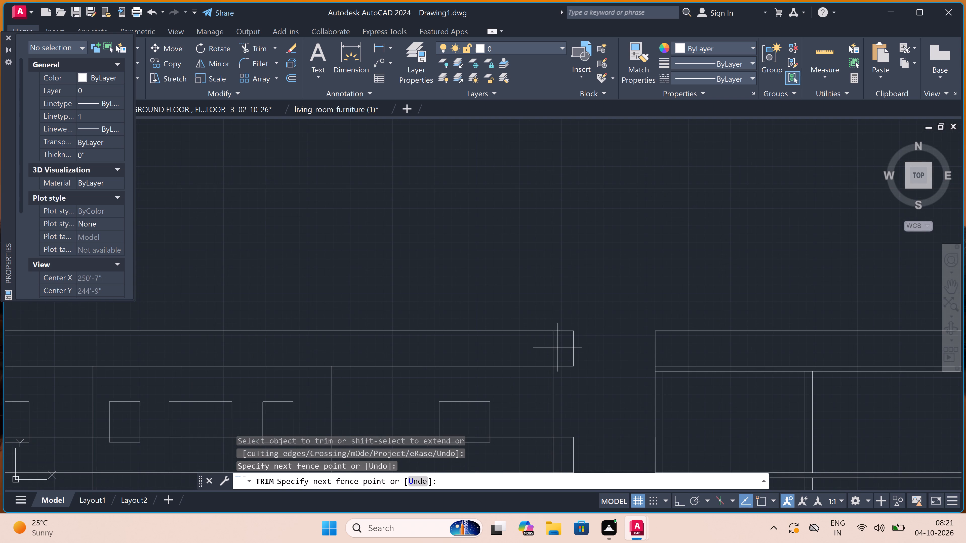
pyautogui.doubleClick(522, 335)
pyautogui.scroll(-5, 480, 312)
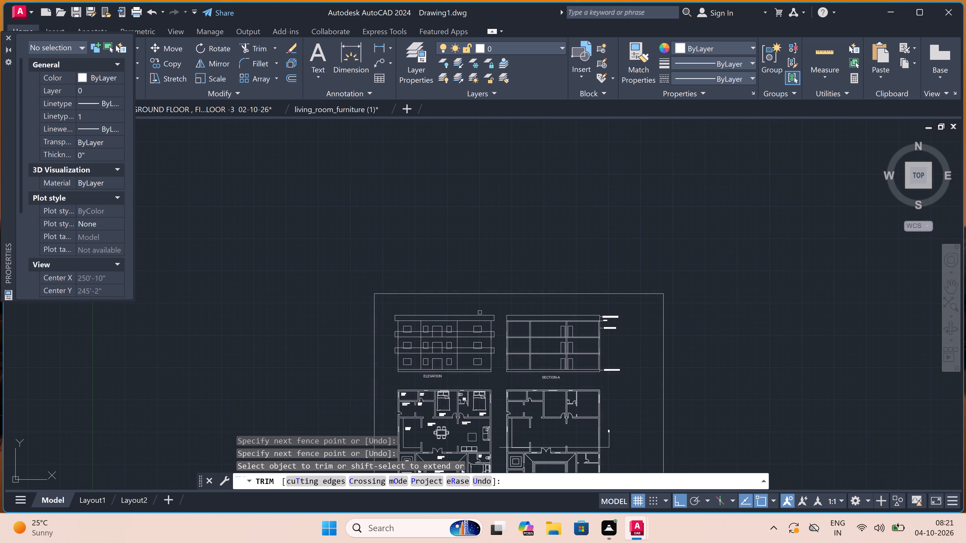
pyautogui.scroll(1, 469, 332)
pyautogui.press('Escape')
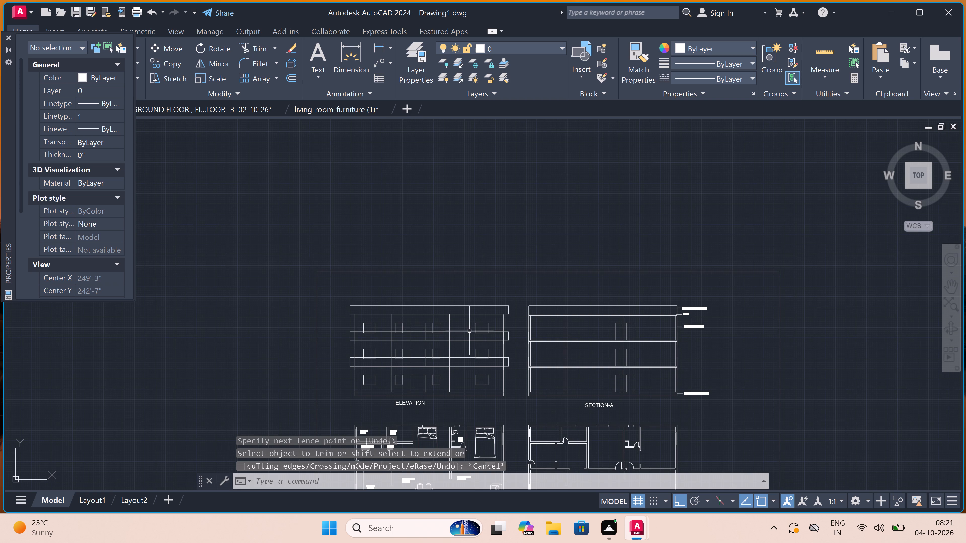
# Draw a slightly inset rectangle as an inner frame inside the elevation's rightmost top-floor window.
pyautogui.scroll(3, 493, 316)
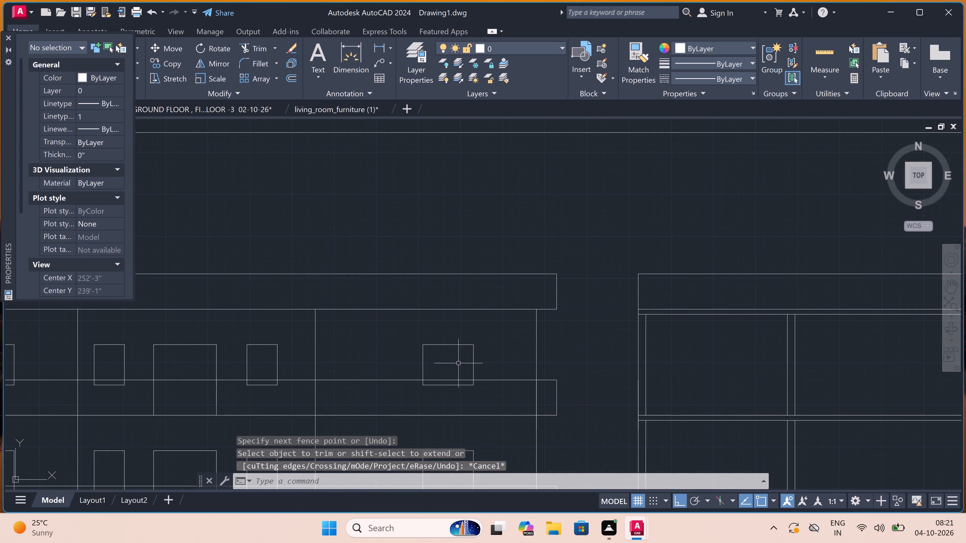
pyautogui.scroll(2, 449, 361)
pyautogui.scroll(-2, 441, 387)
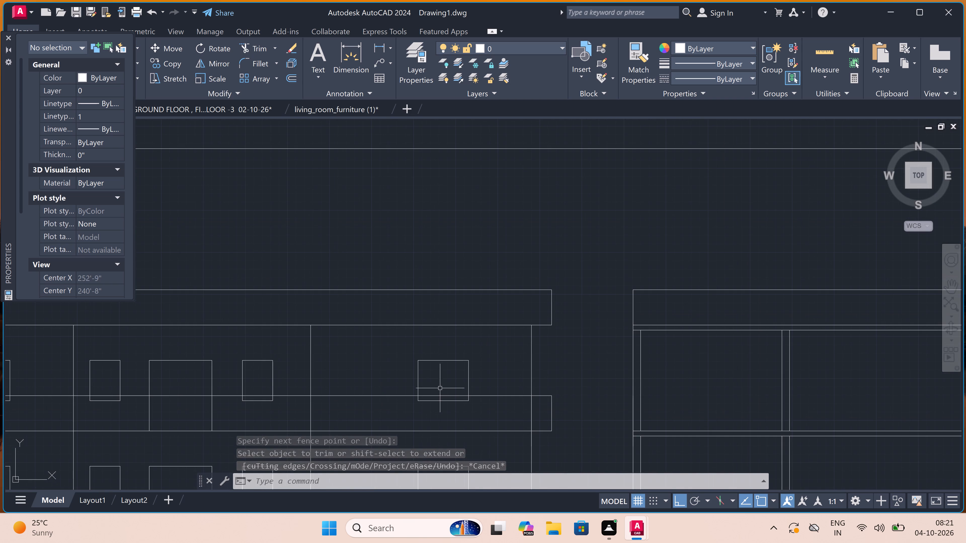
pyautogui.scroll(3, 432, 398)
pyautogui.press('r')
pyautogui.write('EC')
pyautogui.press('space')
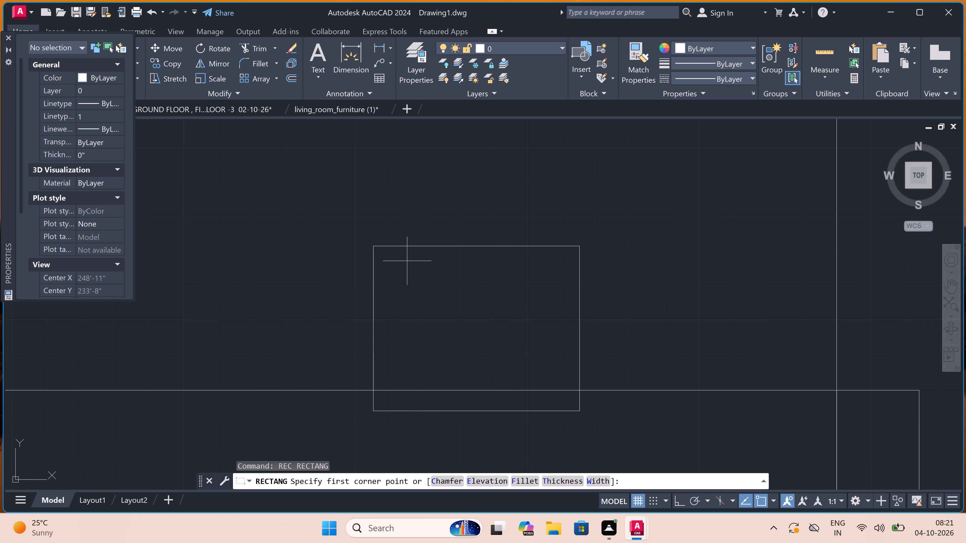
pyautogui.scroll(3, 372, 243)
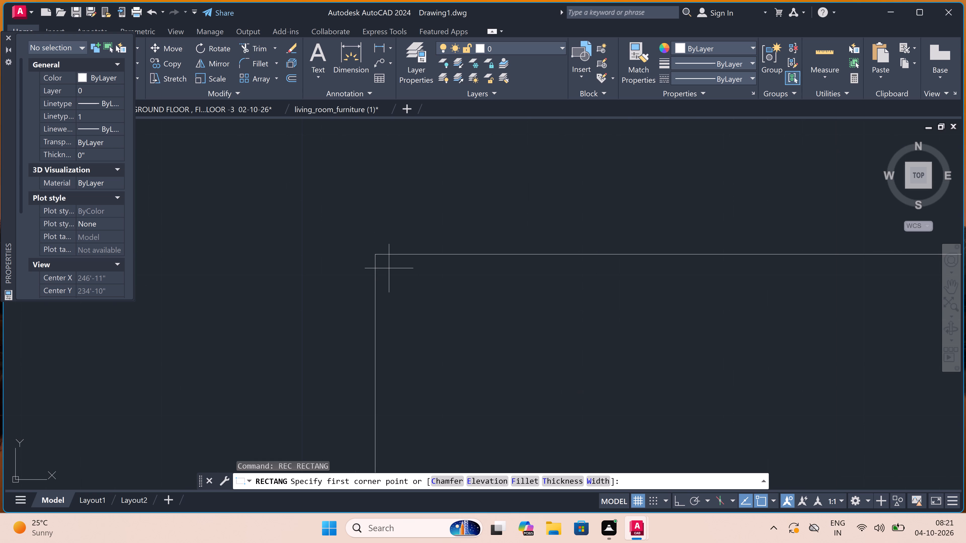
pyautogui.click(383, 267)
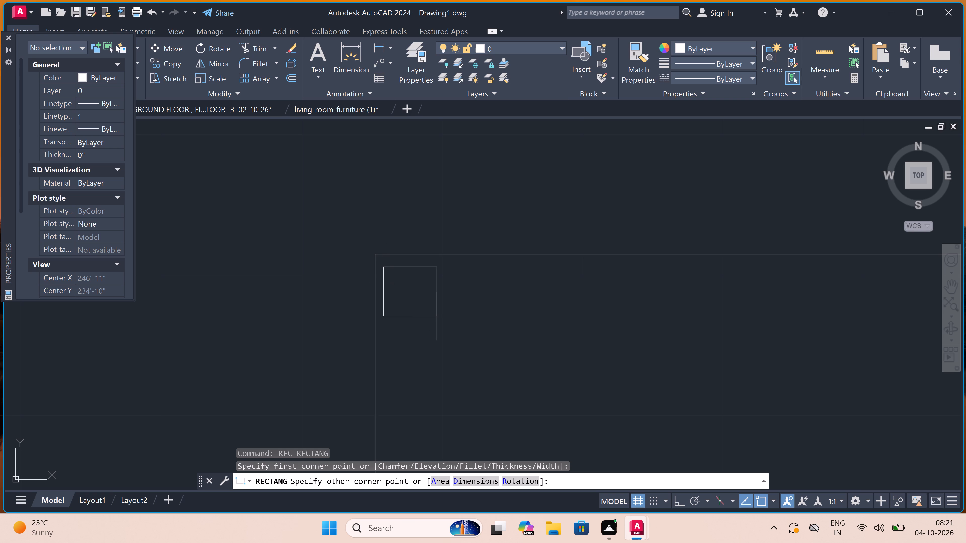
pyautogui.scroll(-7, 448, 330)
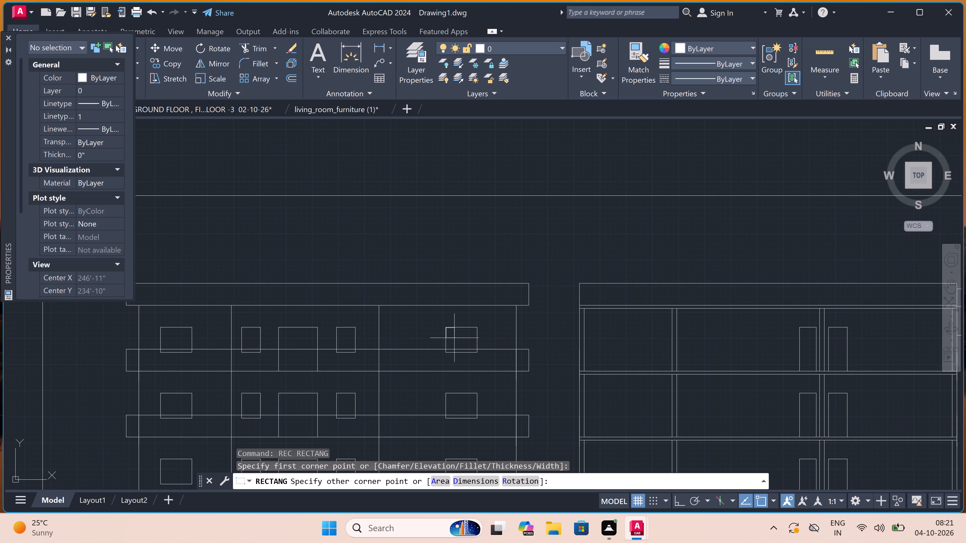
pyautogui.scroll(4, 465, 345)
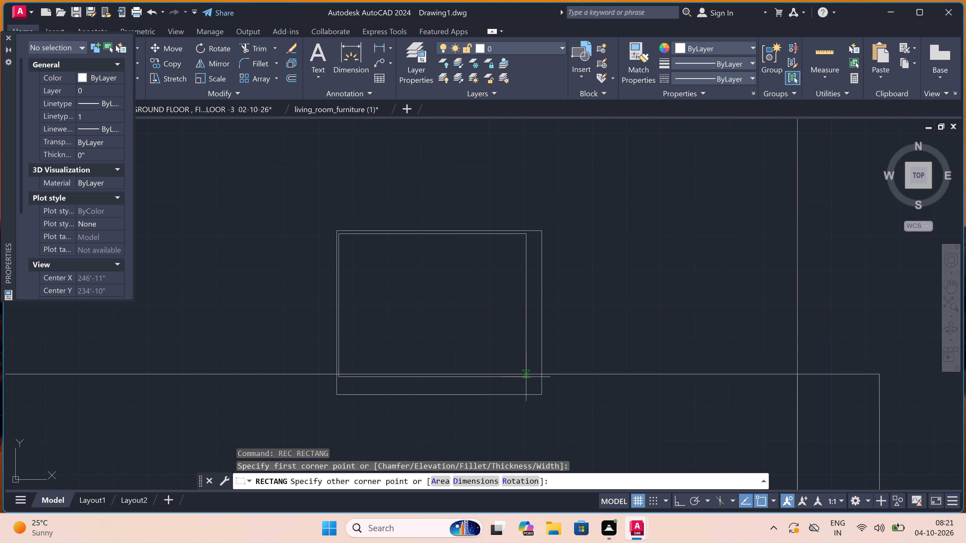
pyautogui.scroll(2, 531, 383)
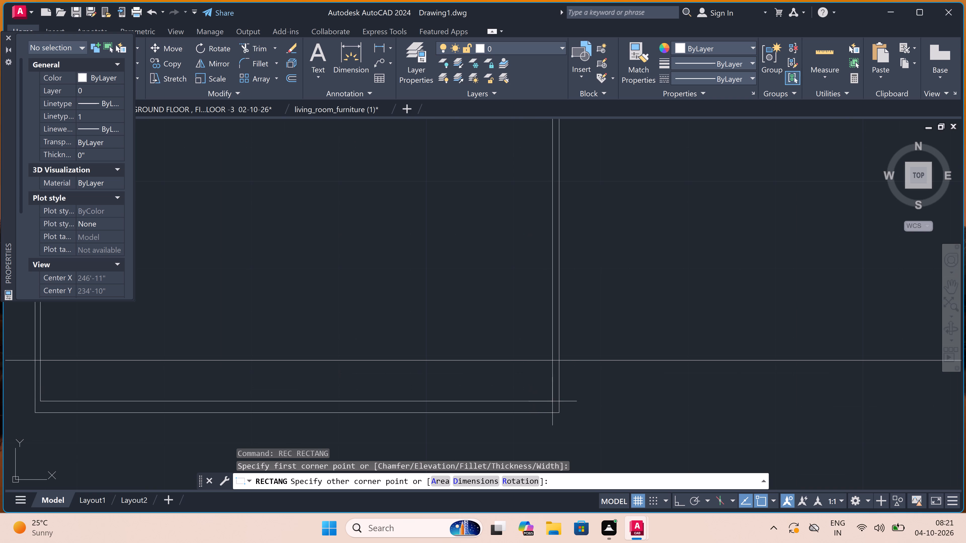
pyautogui.scroll(1, 551, 401)
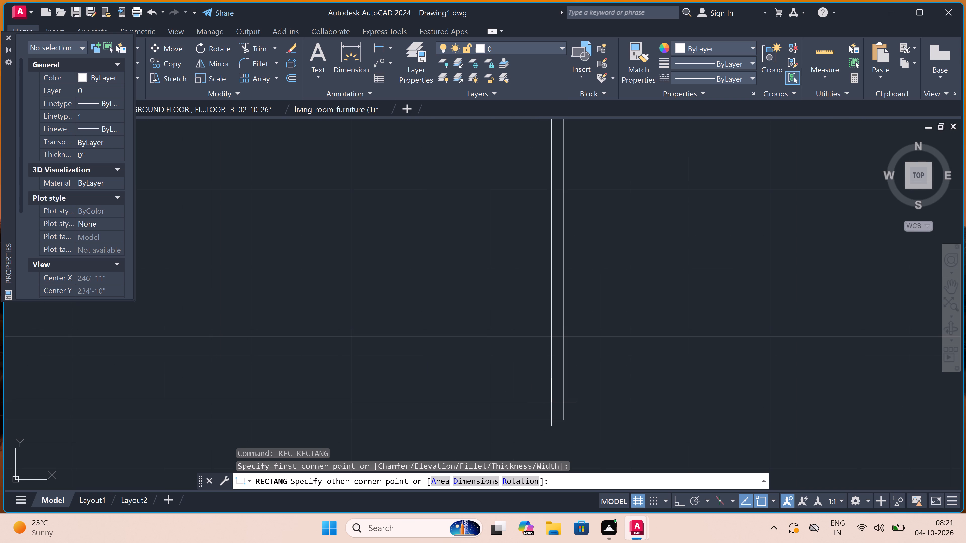
pyautogui.click(552, 406)
# Draw a slightly inset rectangle inside the narrow top-floor window just right of the elevation's central door.
pyautogui.scroll(-3, 518, 360)
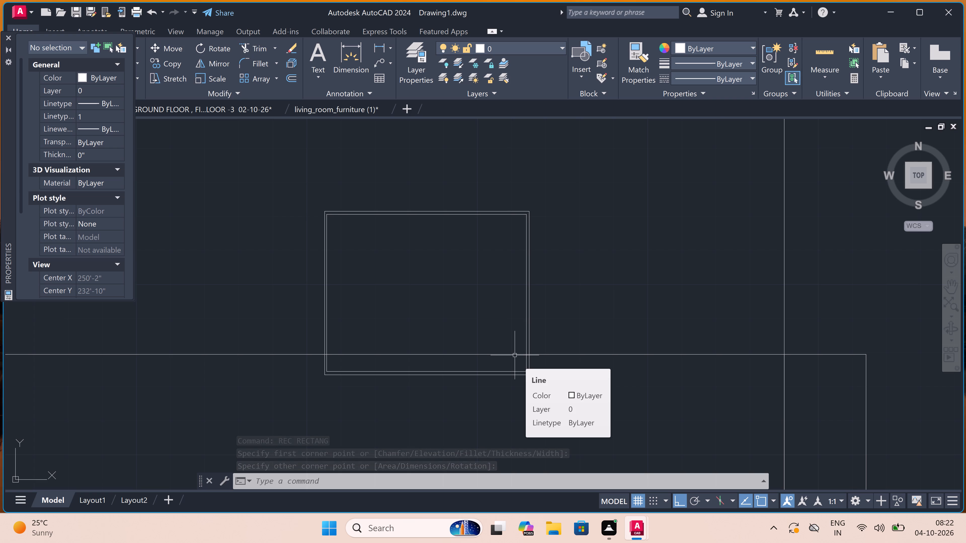
pyautogui.scroll(-5, 515, 355)
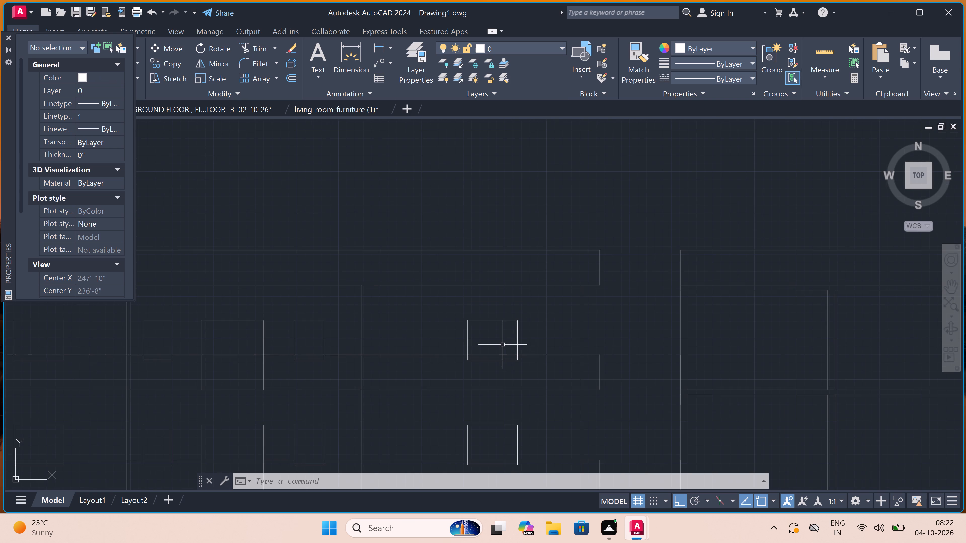
pyautogui.scroll(3, 427, 340)
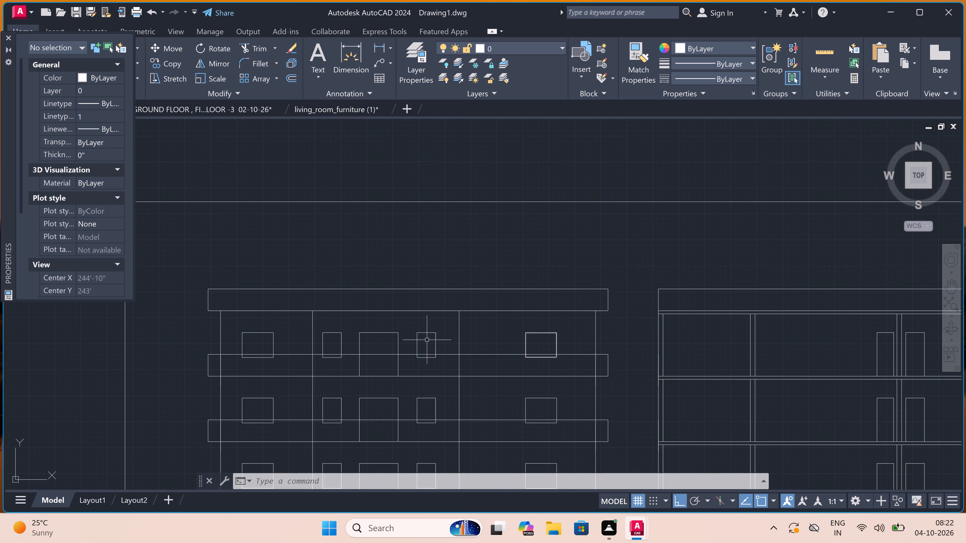
pyautogui.press('space')
pyautogui.scroll(2, 406, 323)
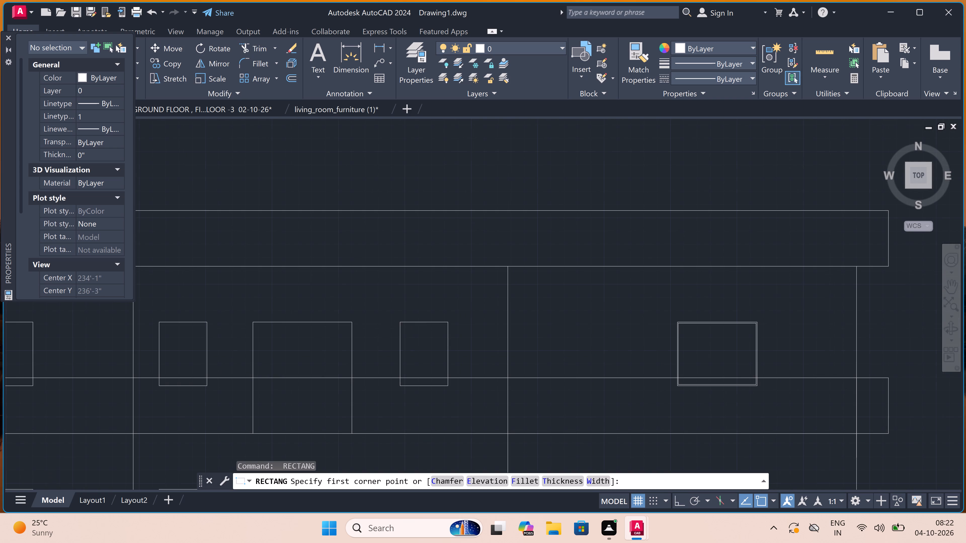
pyautogui.scroll(4, 406, 323)
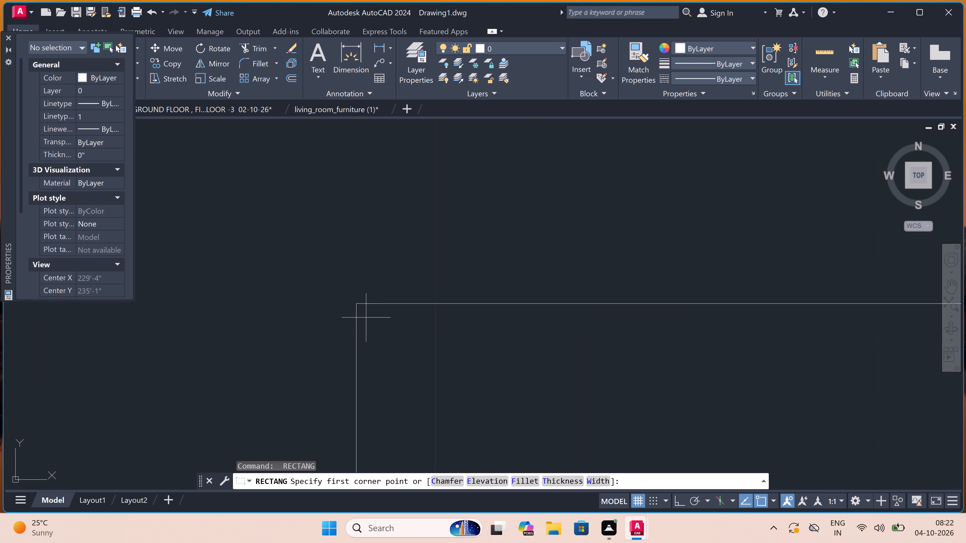
pyautogui.click(368, 317)
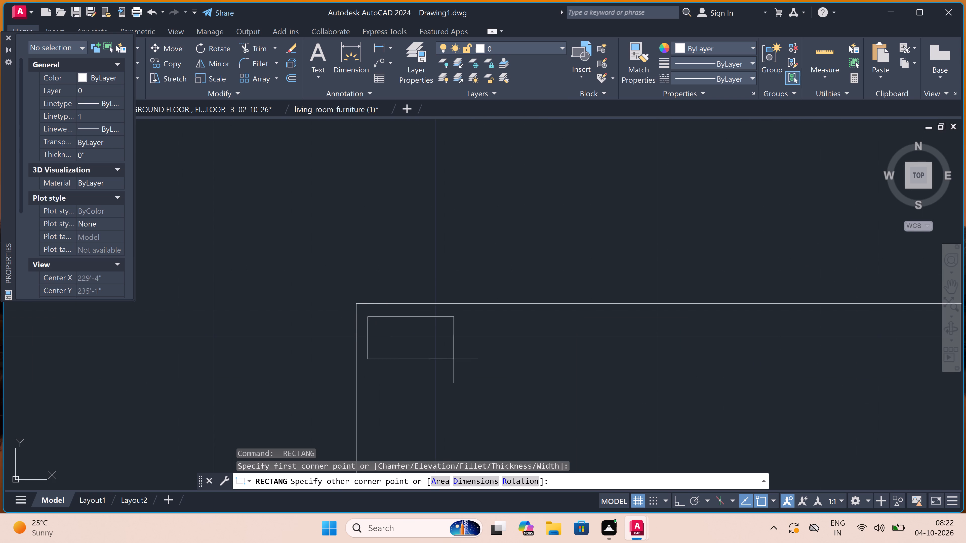
pyautogui.scroll(-5, 454, 359)
pyautogui.scroll(-2, 474, 399)
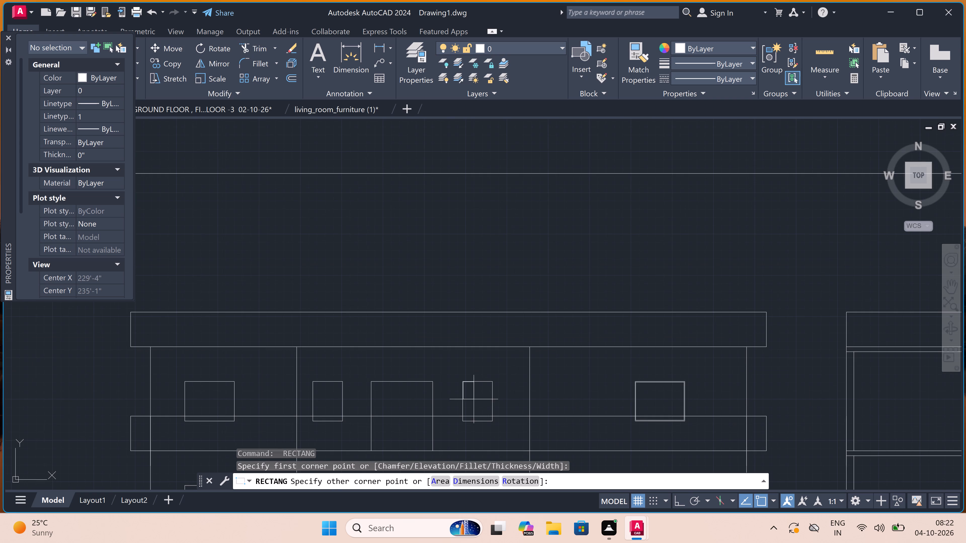
pyautogui.scroll(4, 487, 417)
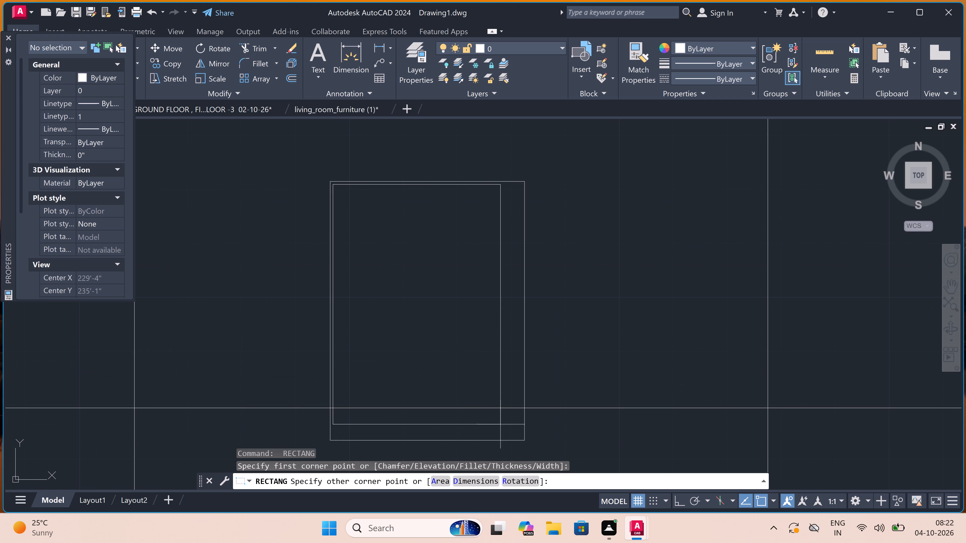
pyautogui.scroll(3, 522, 437)
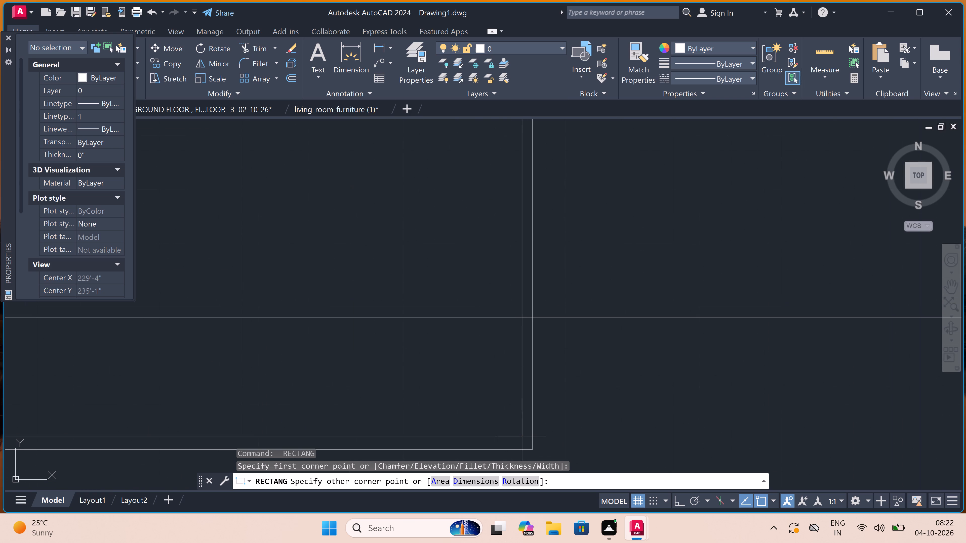
pyautogui.moveTo(514, 431); pyautogui.dragTo(516, 432)
# Draw a vertical centre line down the inner frame of the narrow top-floor window right of the door.
pyautogui.scroll(-3, 478, 349)
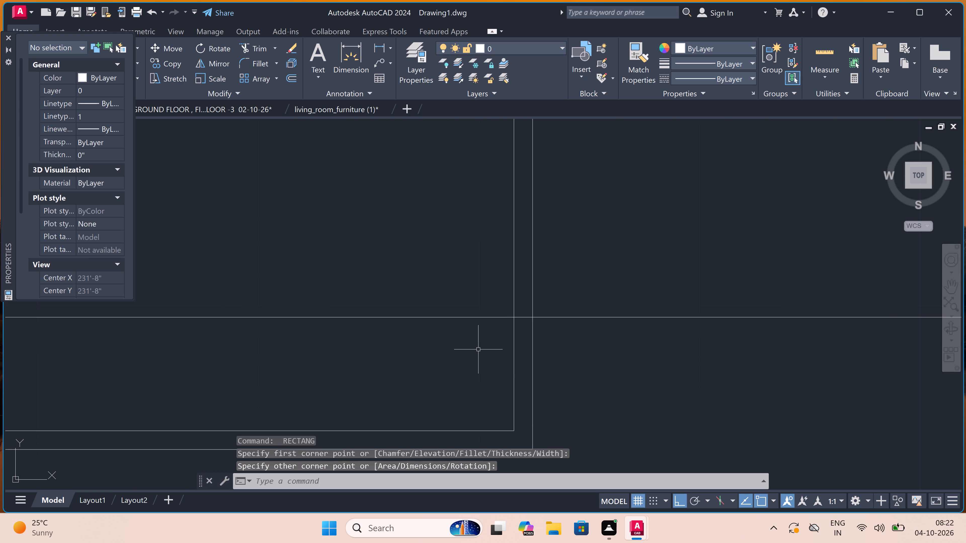
pyautogui.scroll(-3, 478, 349)
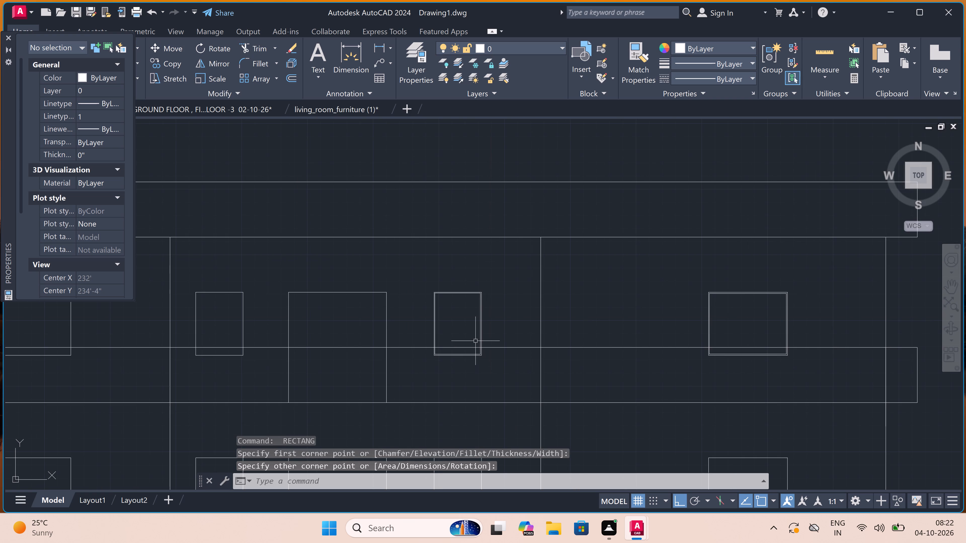
pyautogui.press('l')
pyautogui.press('space')
pyautogui.scroll(3, 453, 292)
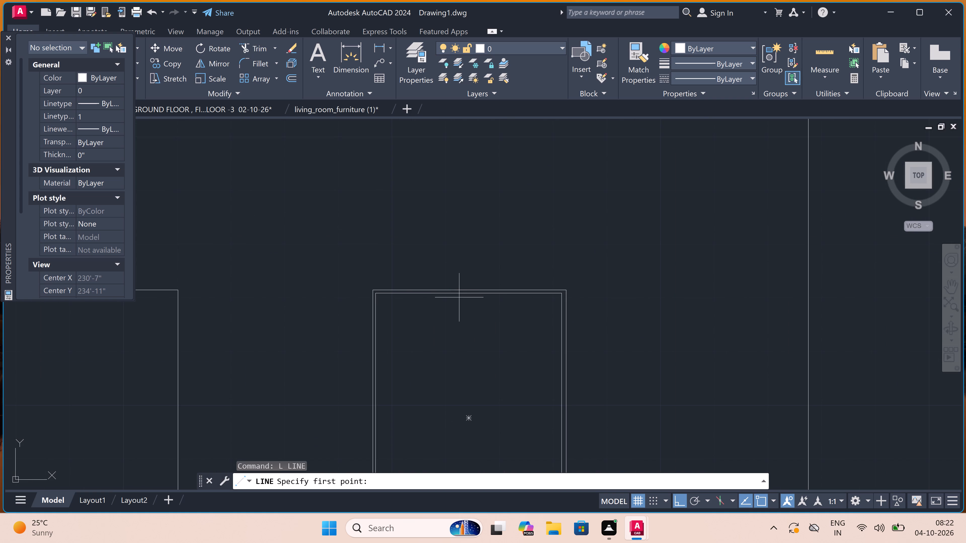
pyautogui.click(469, 296)
pyautogui.scroll(-2, 469, 296)
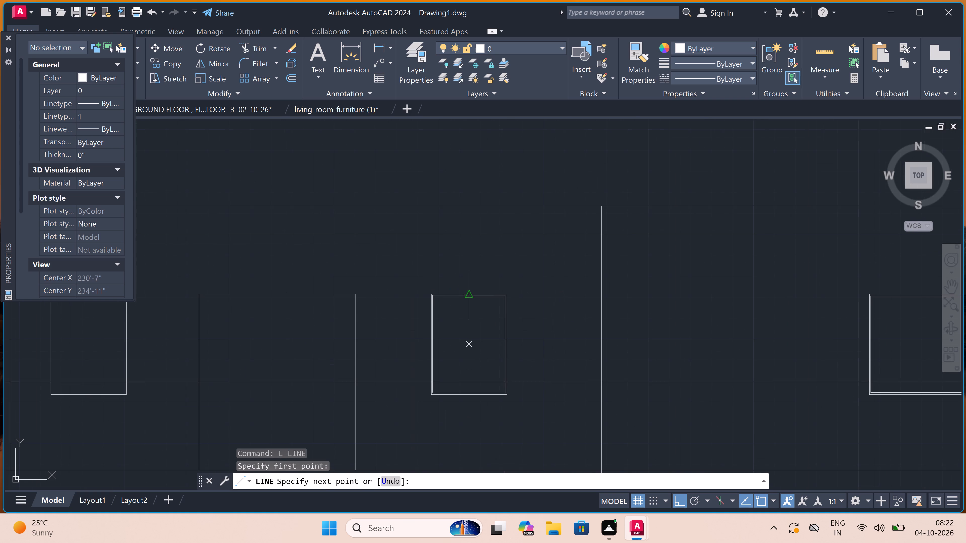
pyautogui.scroll(3, 465, 395)
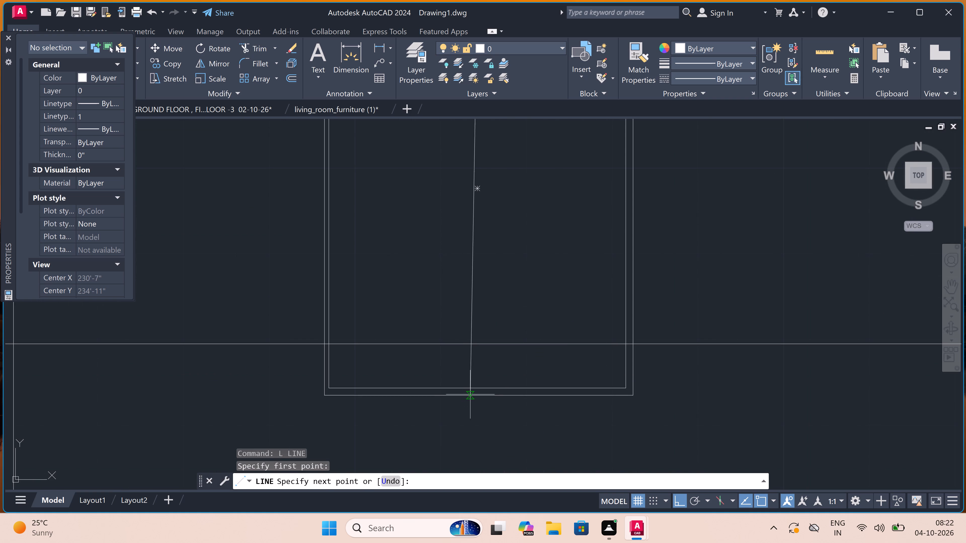
pyautogui.click(476, 389)
pyautogui.press('Escape')
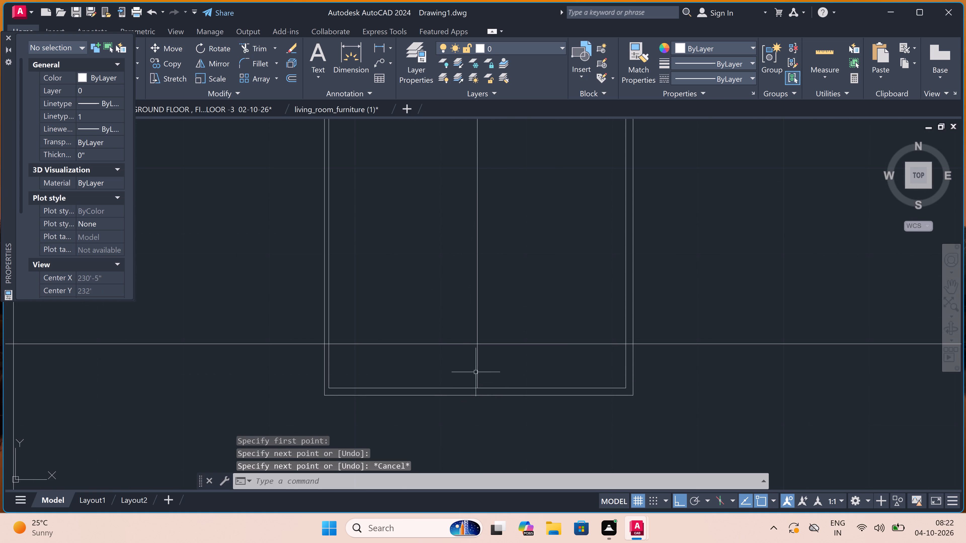
# Copy the top-floor framed narrow window right of the door and the rightmost window, with frames and centre line, onto their ground-floor counterparts.
pyautogui.scroll(-6, 467, 366)
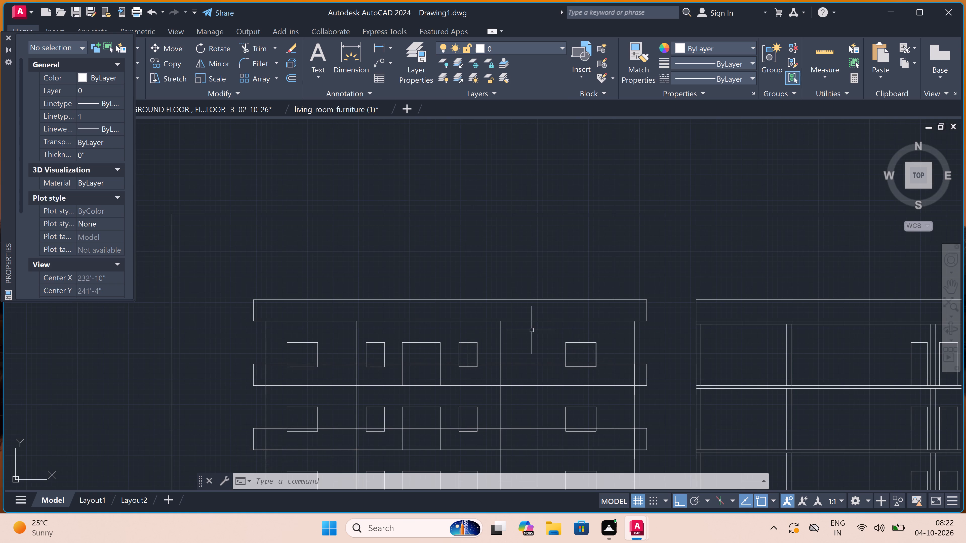
pyautogui.scroll(-3, 488, 320)
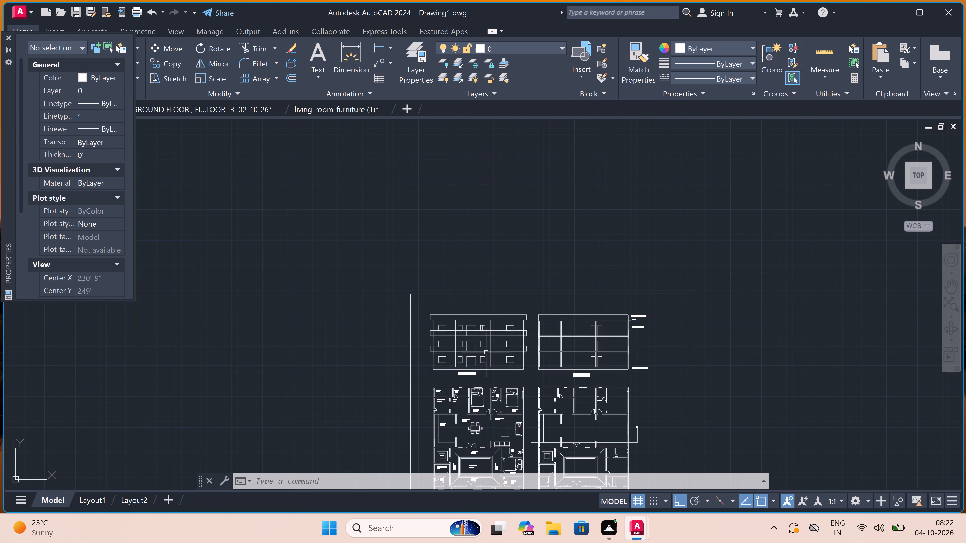
pyautogui.scroll(4, 484, 326)
pyautogui.scroll(3, 473, 350)
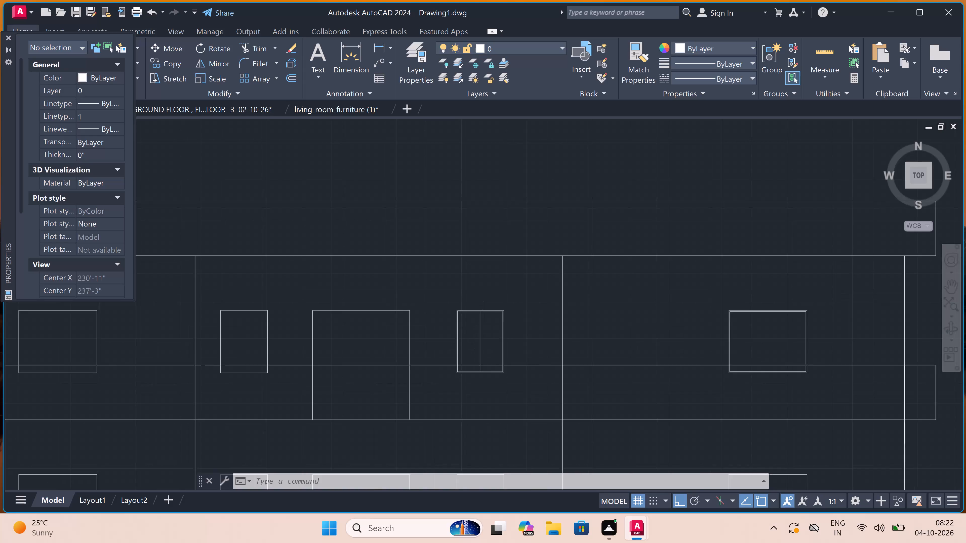
pyautogui.scroll(1, 473, 350)
pyautogui.click(668, 301)
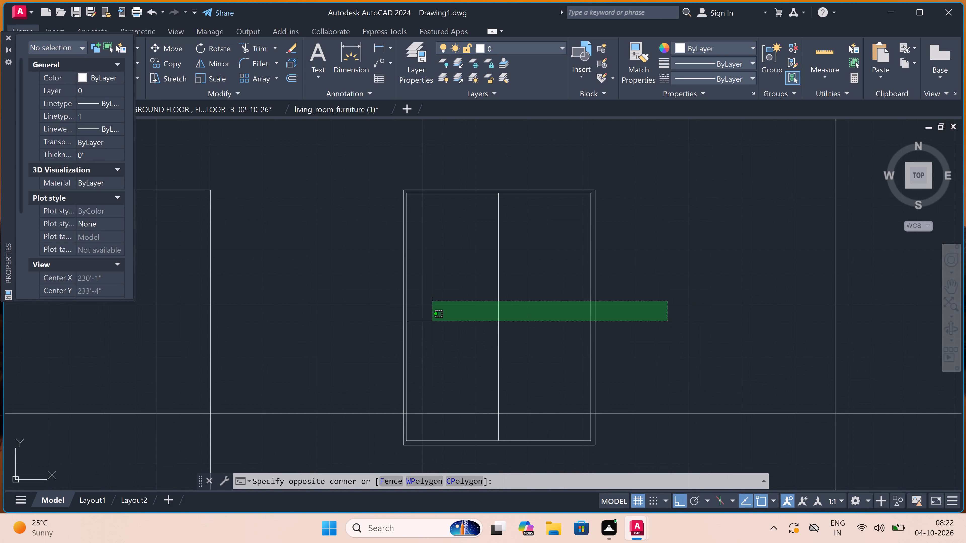
pyautogui.click(299, 330)
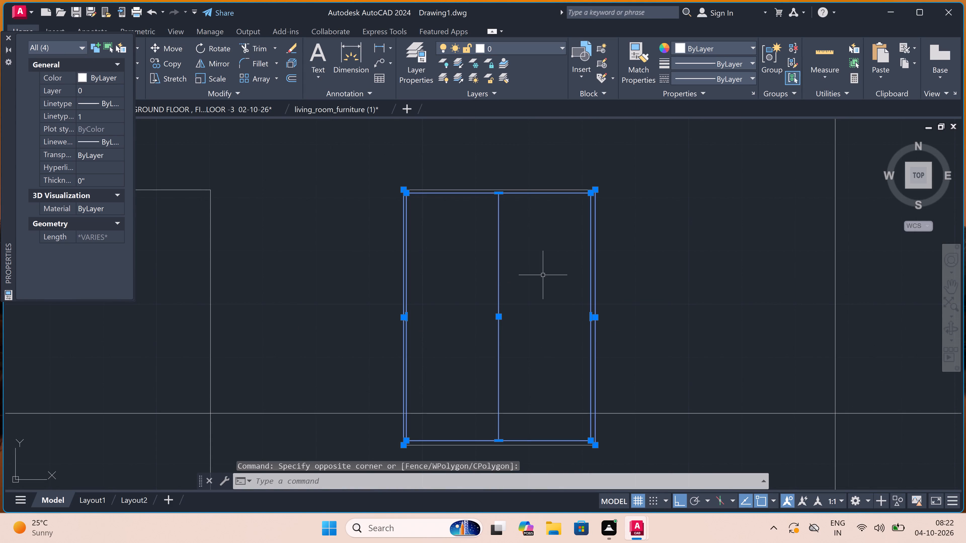
pyautogui.scroll(-1, 531, 296)
pyautogui.scroll(4, 511, 415)
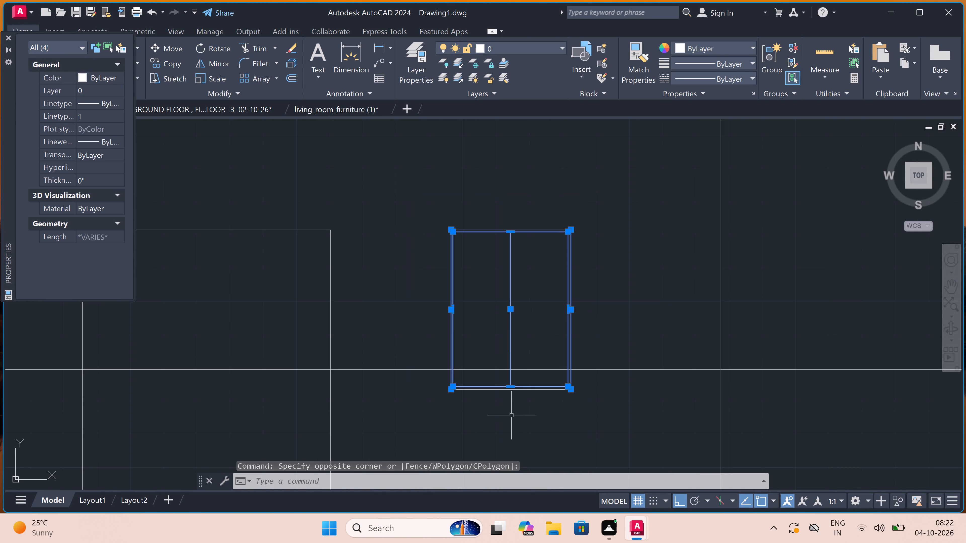
pyautogui.click(590, 254)
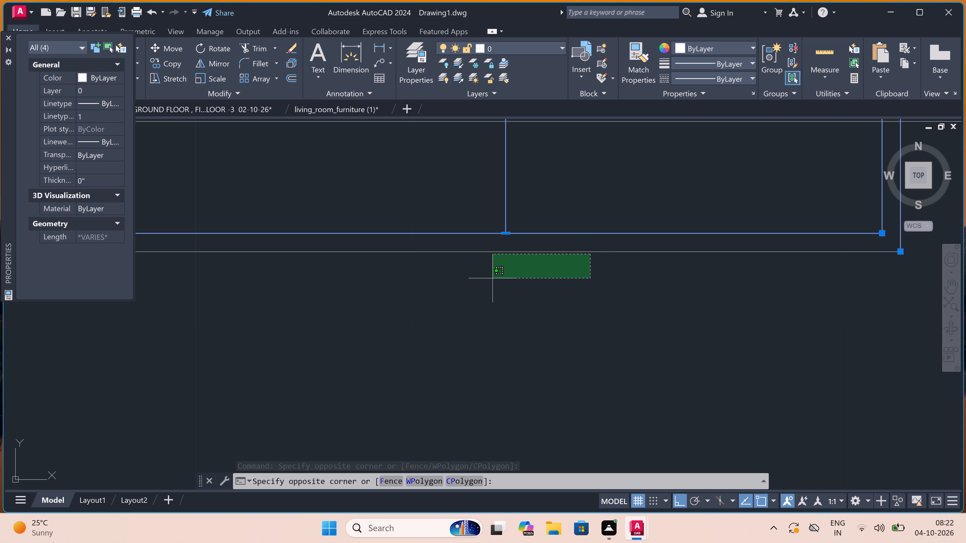
pyautogui.click(432, 248)
pyautogui.scroll(-8, 432, 287)
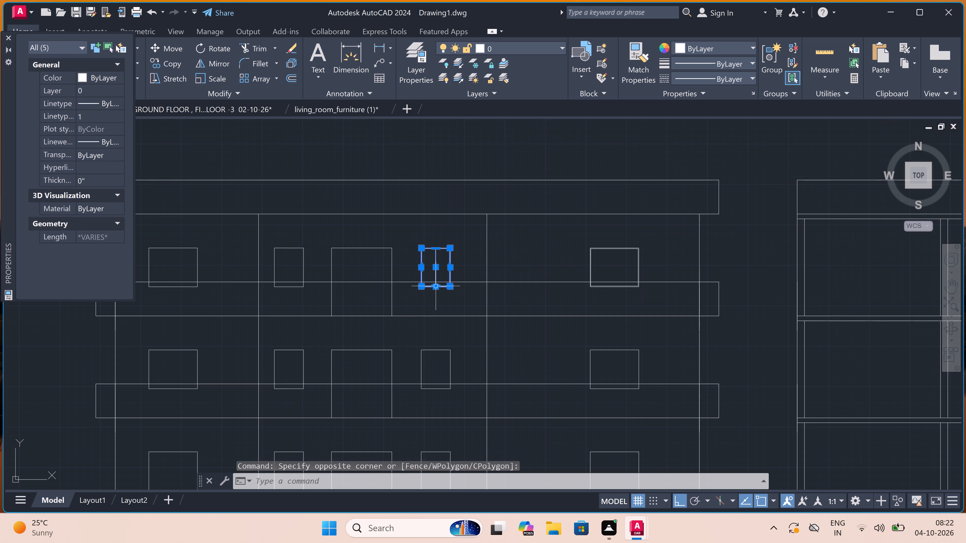
pyautogui.scroll(2, 708, 247)
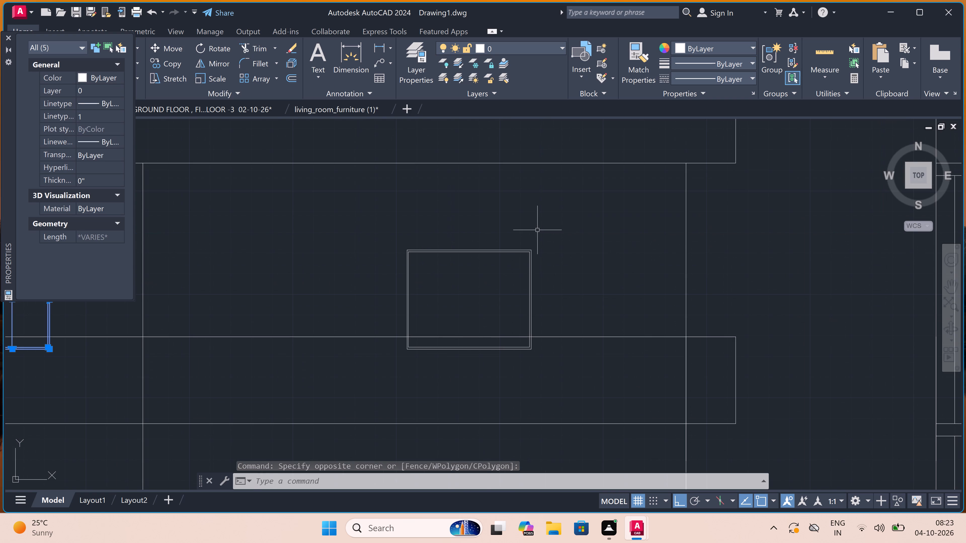
pyautogui.click(538, 240)
pyautogui.click(338, 284)
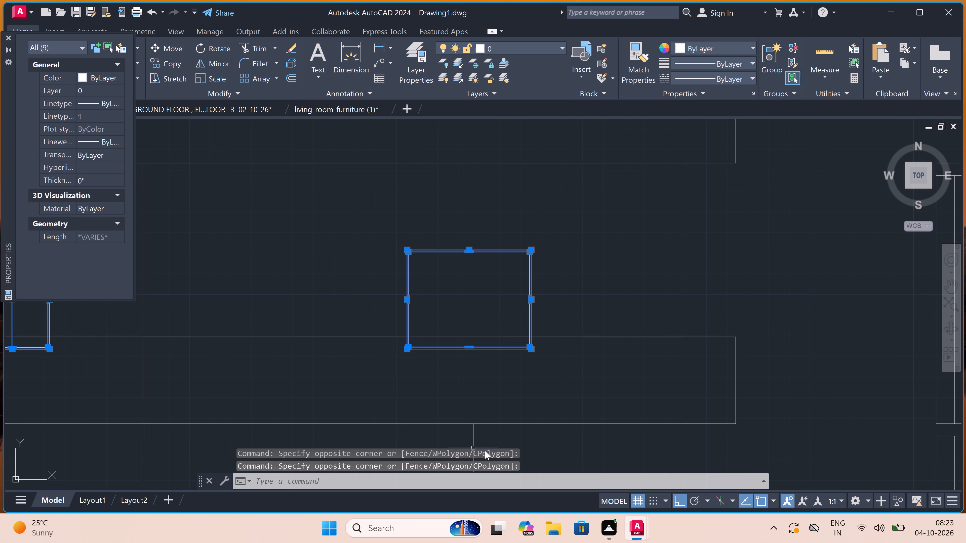
pyautogui.scroll(4, 466, 381)
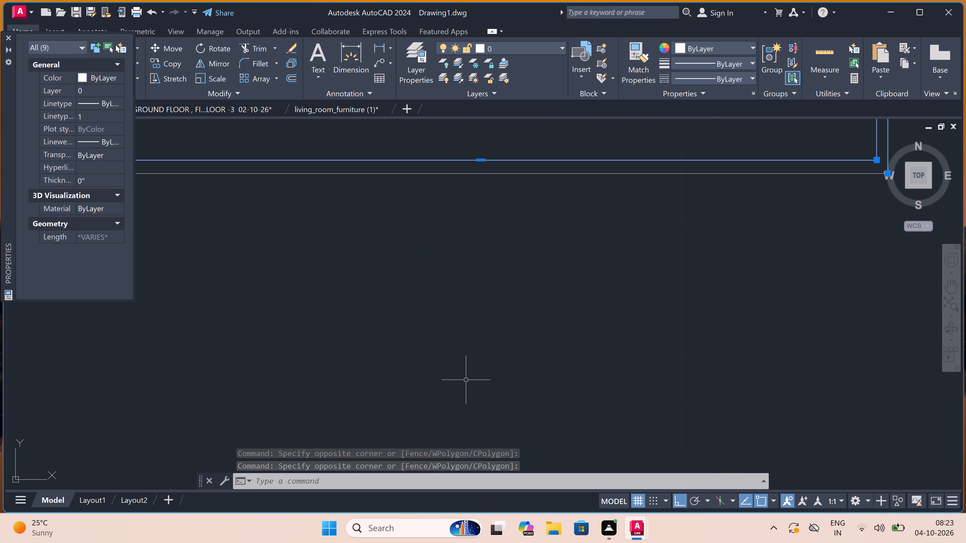
pyautogui.click(523, 172)
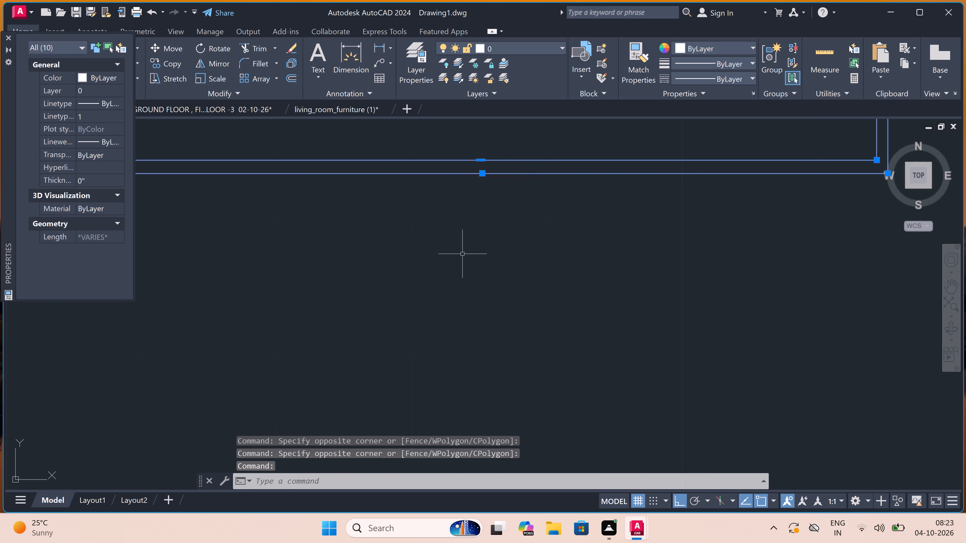
pyautogui.click(166, 62)
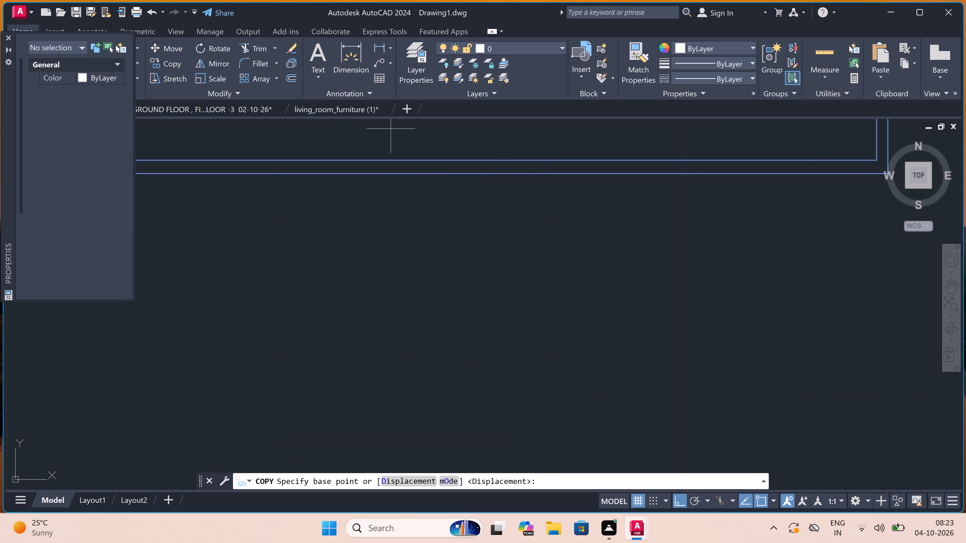
pyautogui.scroll(-6, 318, 306)
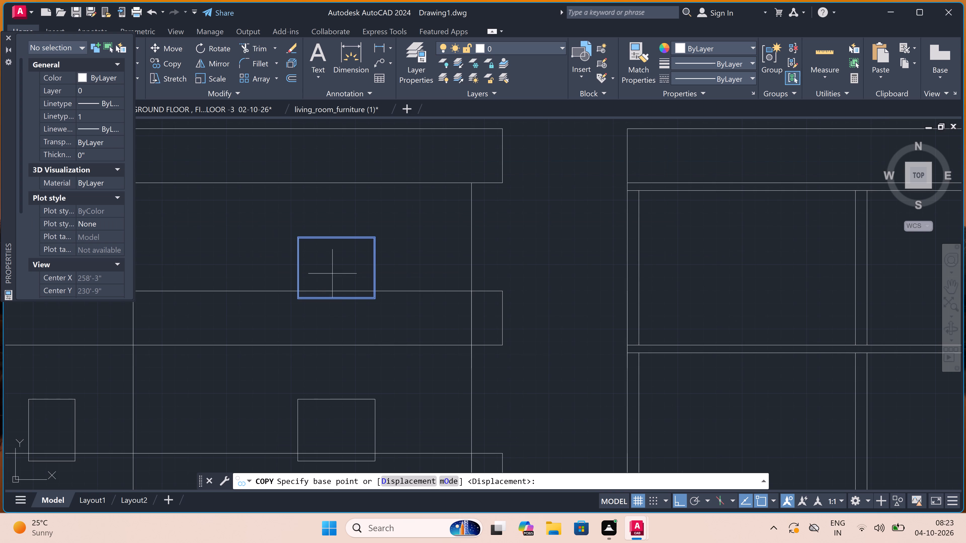
pyautogui.scroll(3, 360, 243)
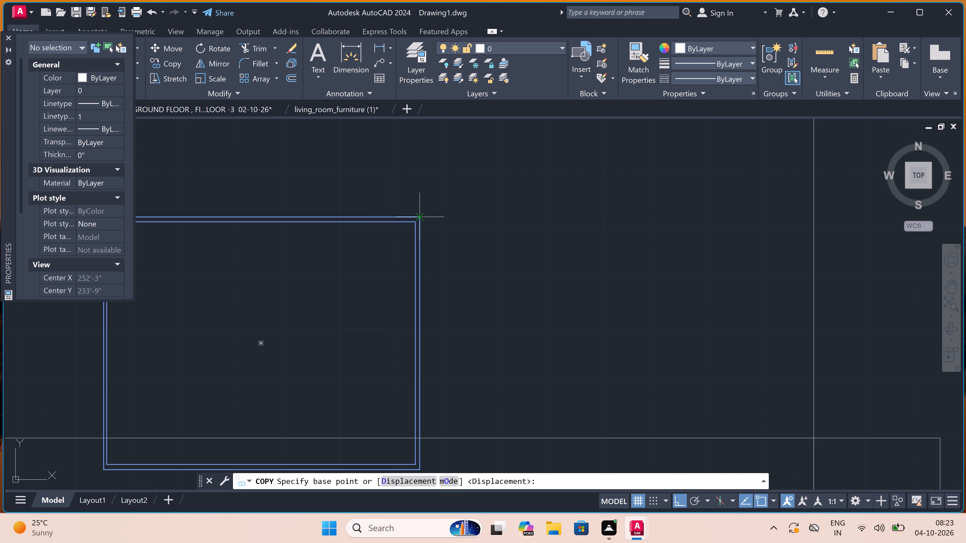
pyautogui.click(423, 215)
pyautogui.scroll(-4, 423, 215)
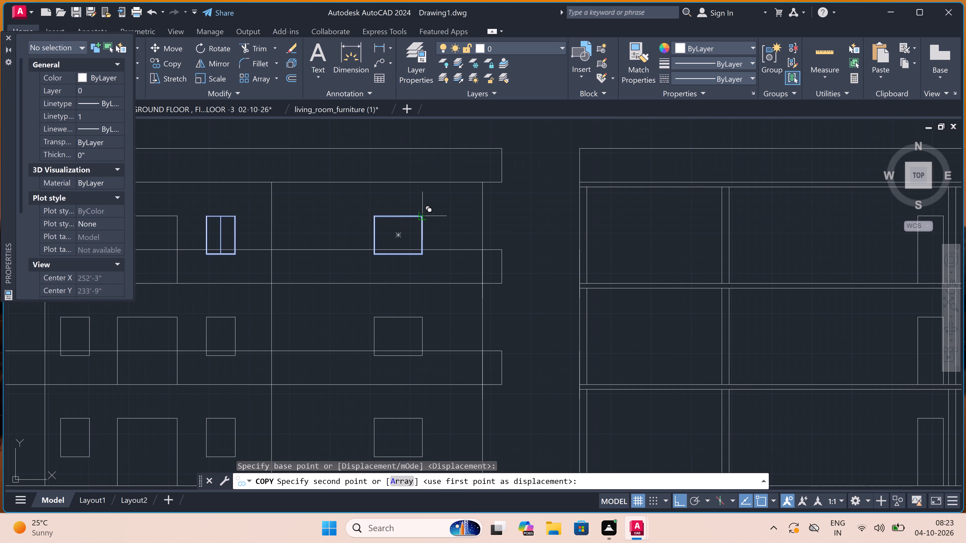
pyautogui.scroll(-1, 423, 215)
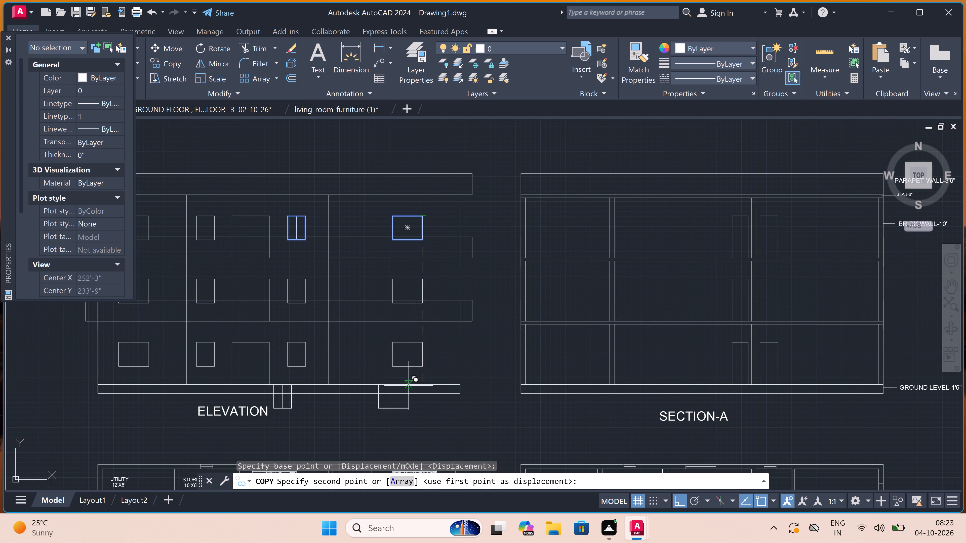
pyautogui.scroll(4, 407, 356)
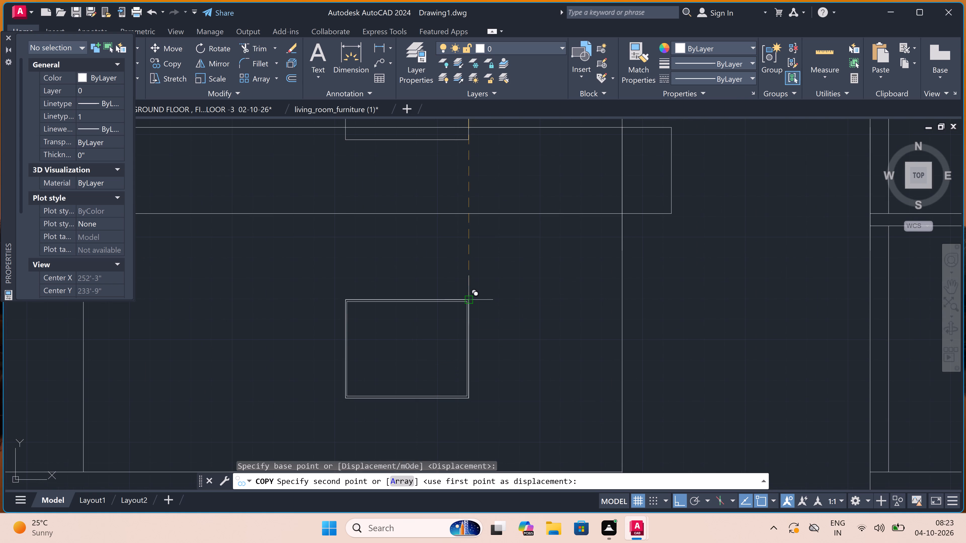
pyautogui.click(466, 298)
# Place another copy of the two framed windows over the matching middle-floor windows of the elevation.
pyautogui.scroll(-2, 466, 299)
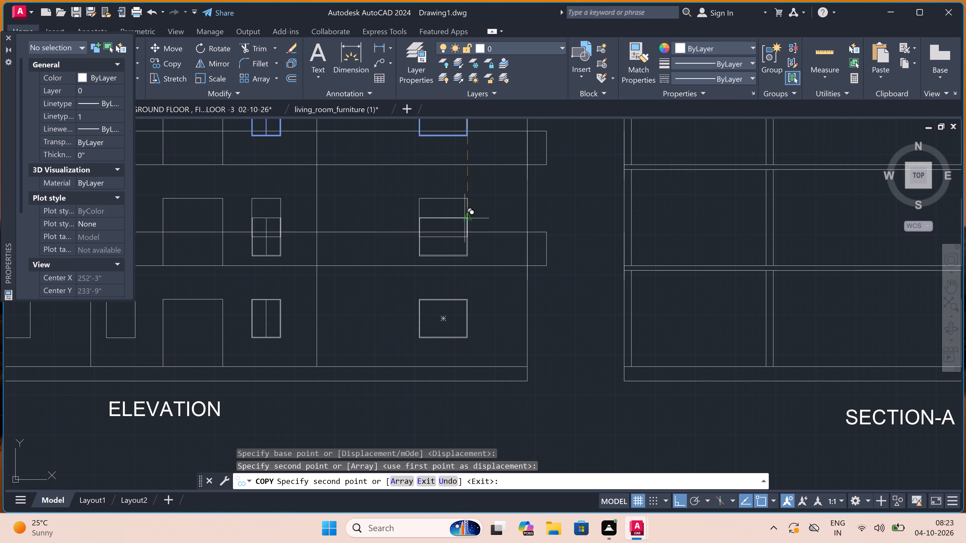
pyautogui.scroll(4, 470, 198)
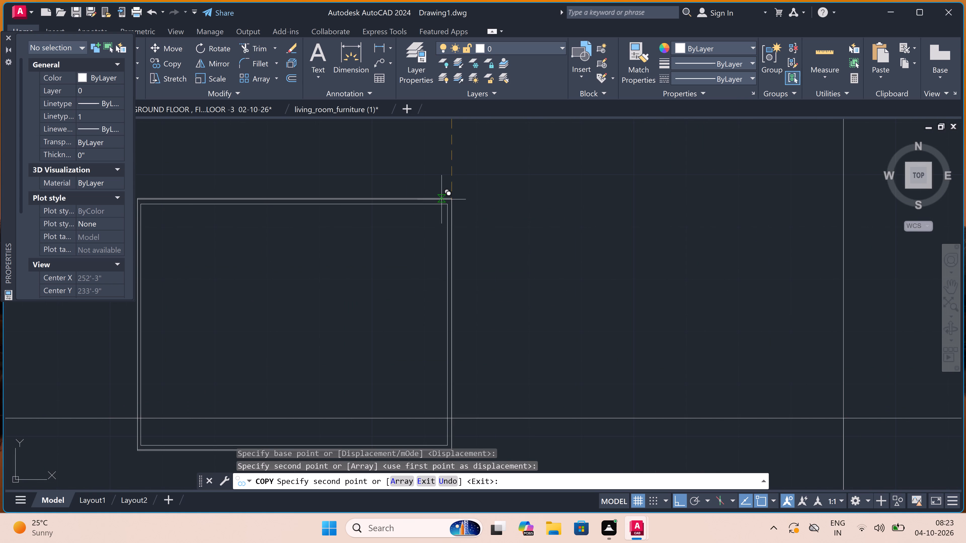
pyautogui.click(448, 199)
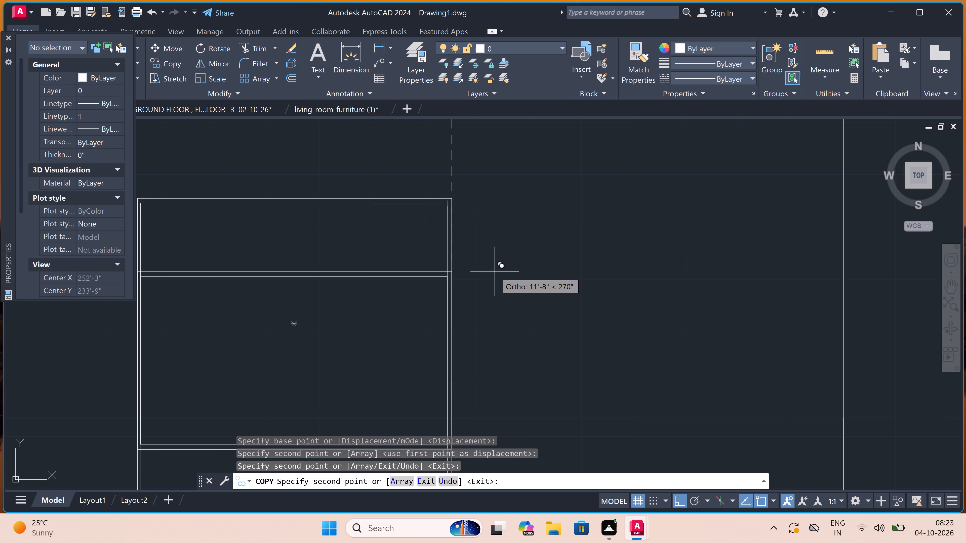
pyautogui.press('Escape')
# Draw a vertical centre line inside the inner frame of the elevation's rightmost ground-floor window.
pyautogui.scroll(-4, 495, 272)
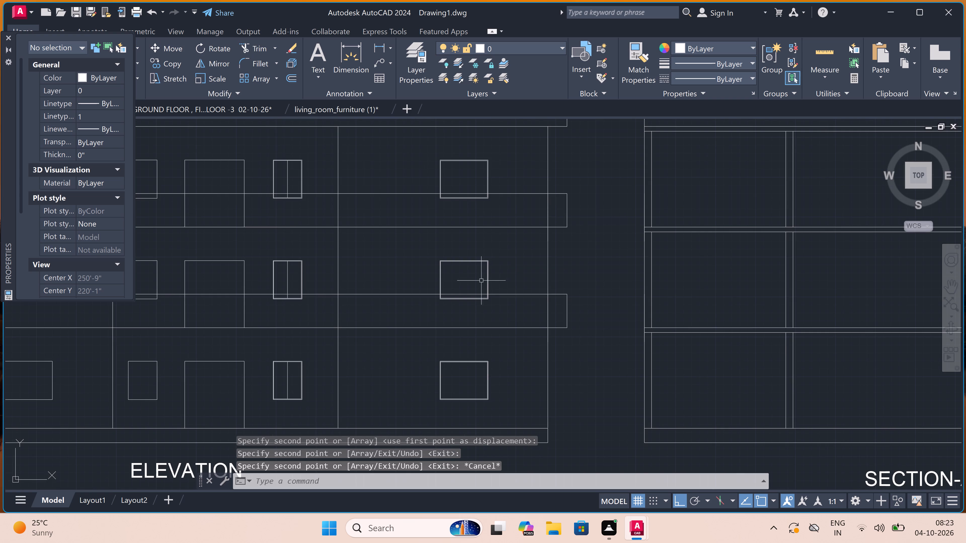
pyautogui.press('l')
pyautogui.press('space')
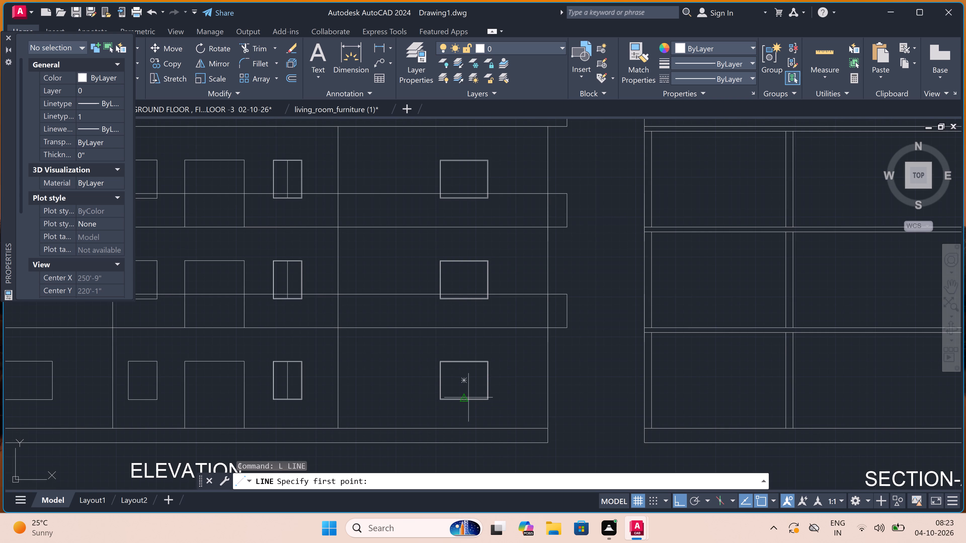
pyautogui.scroll(2, 468, 397)
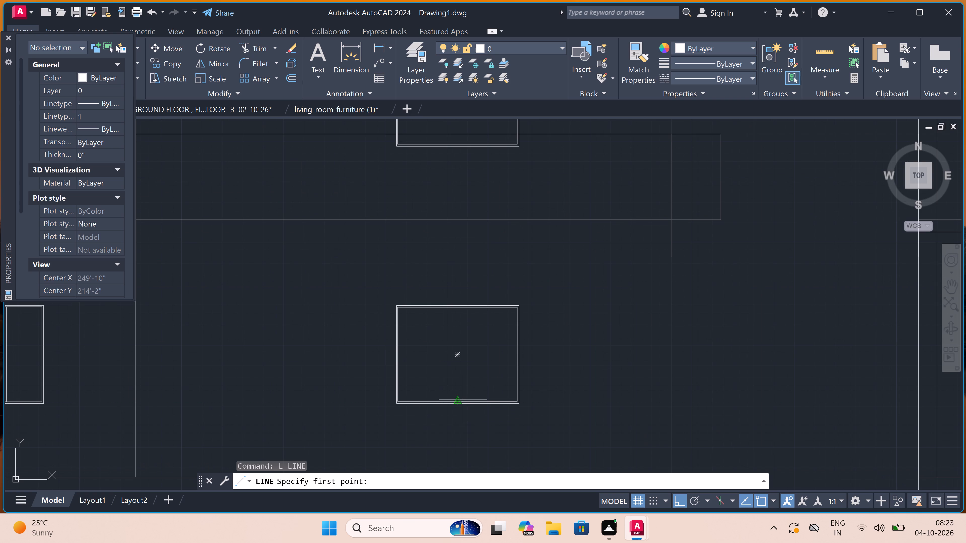
pyautogui.click(463, 400)
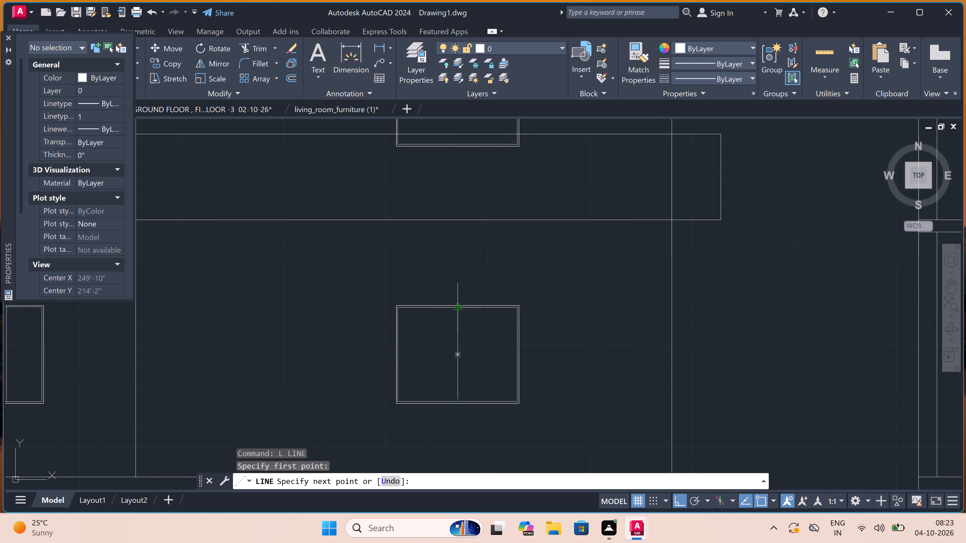
pyautogui.scroll(3, 458, 311)
pyautogui.click(454, 299)
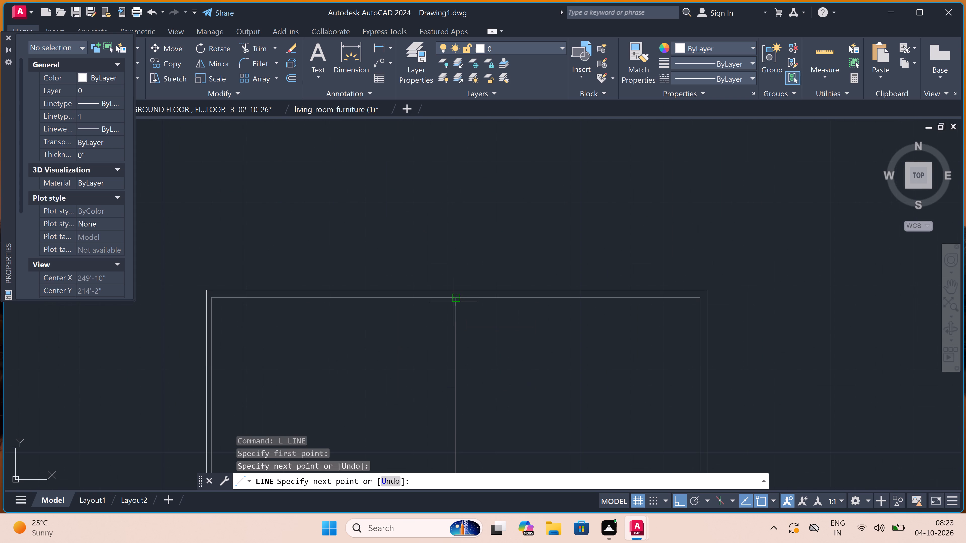
pyautogui.press('Escape')
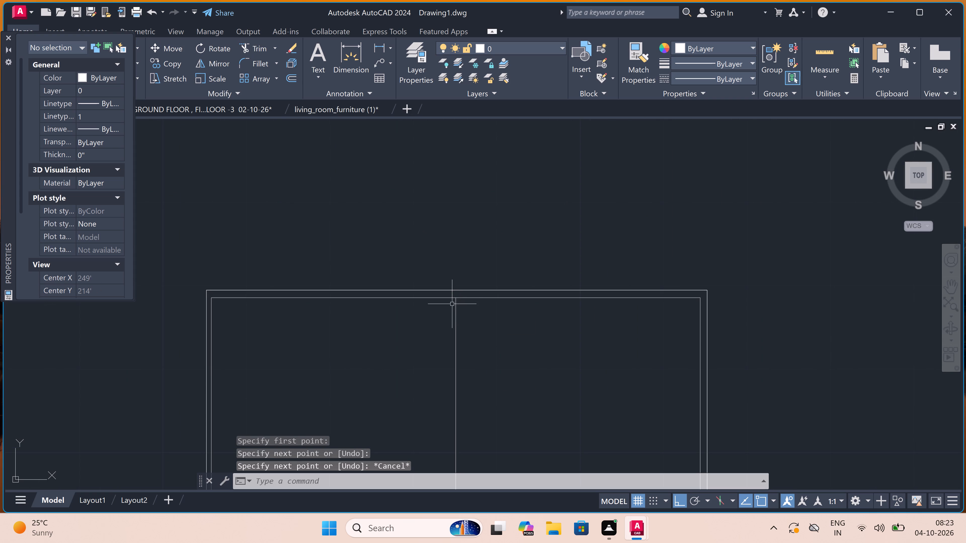
# Draw a vertical centre line inside the inner frame of the elevation's rightmost middle-floor window.
pyautogui.press('space')
pyautogui.scroll(-7, 448, 309)
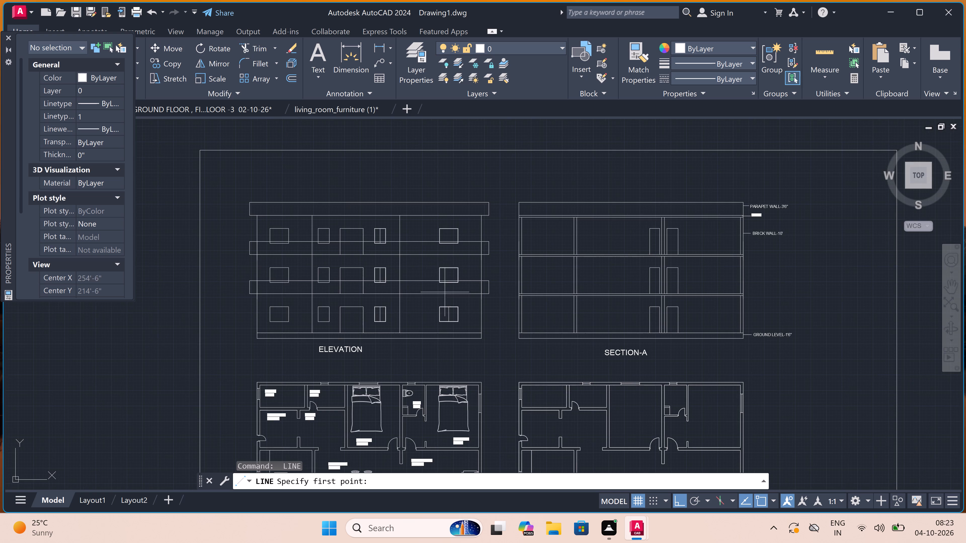
pyautogui.scroll(2, 435, 256)
pyautogui.scroll(2, 456, 338)
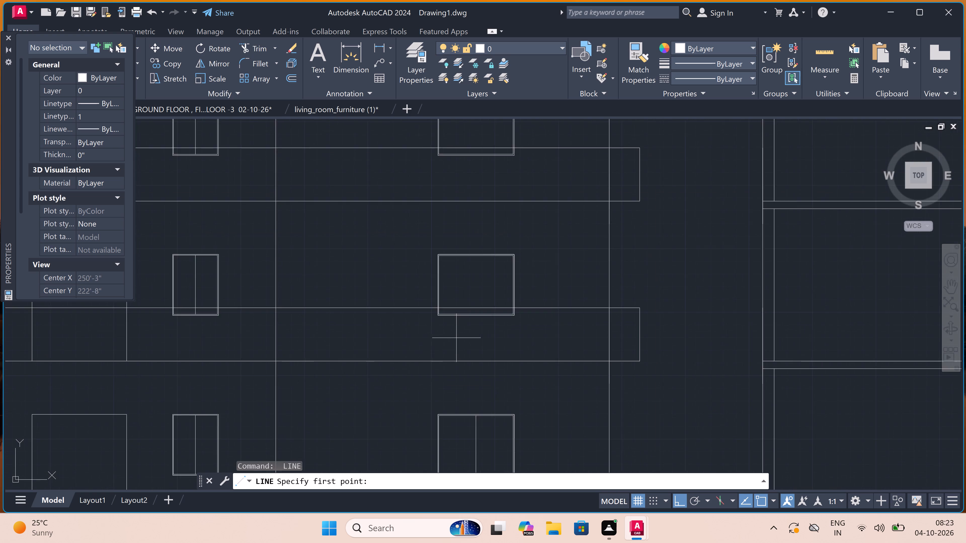
pyautogui.moveTo(490, 301); pyautogui.dragTo(491, 299)
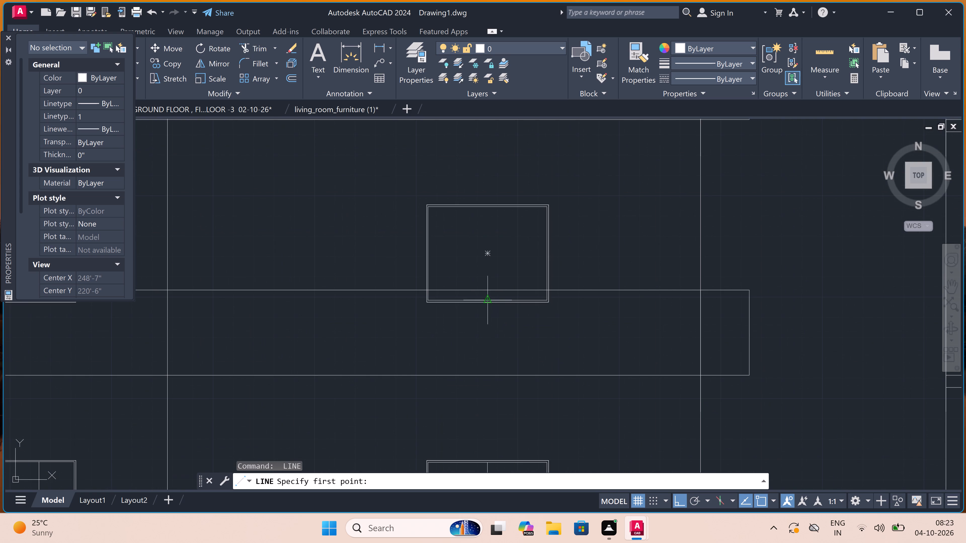
pyautogui.moveTo(491, 299); pyautogui.dragTo(490, 303)
pyautogui.click(489, 208)
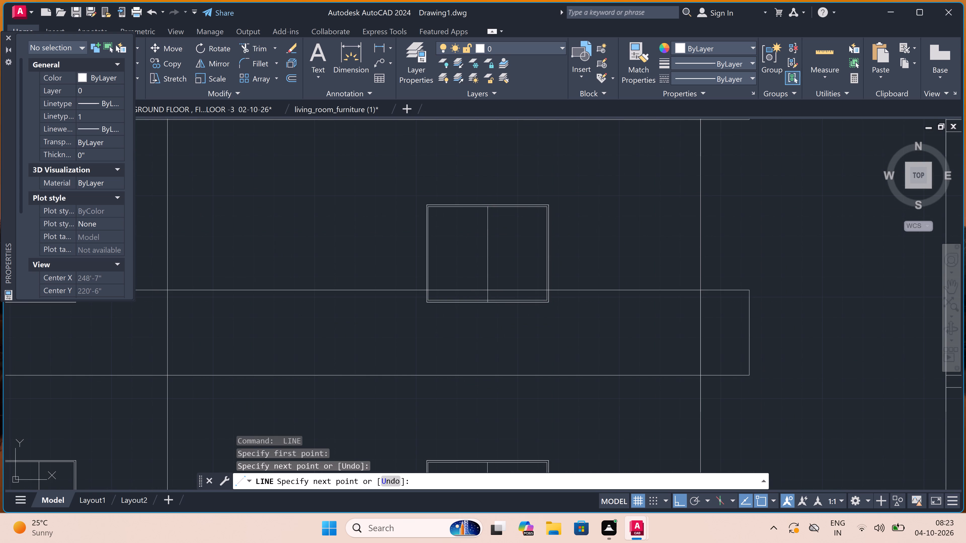
pyautogui.press('Escape')
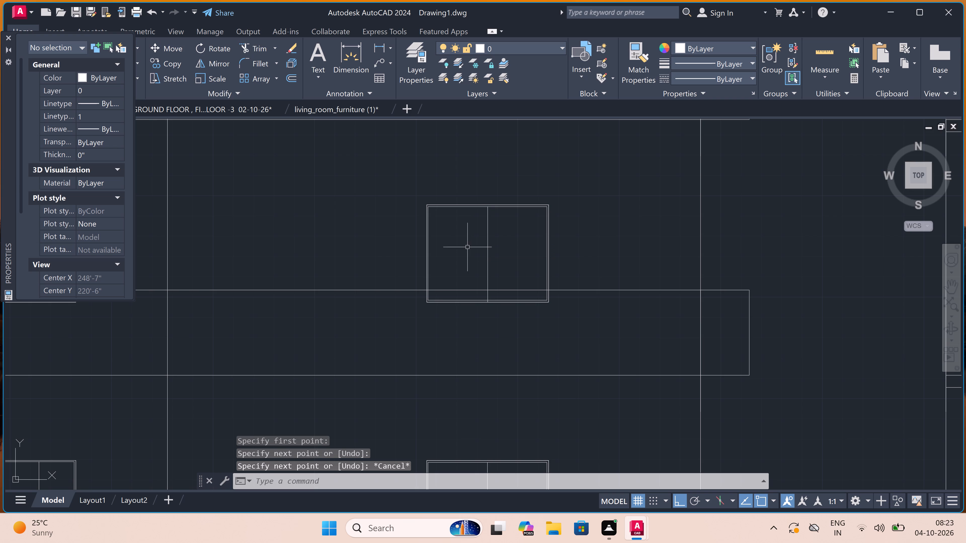
# Draw a vertical centre line inside the inner frame of the elevation's rightmost top-floor window.
pyautogui.press('space')
pyautogui.scroll(-5, 447, 283)
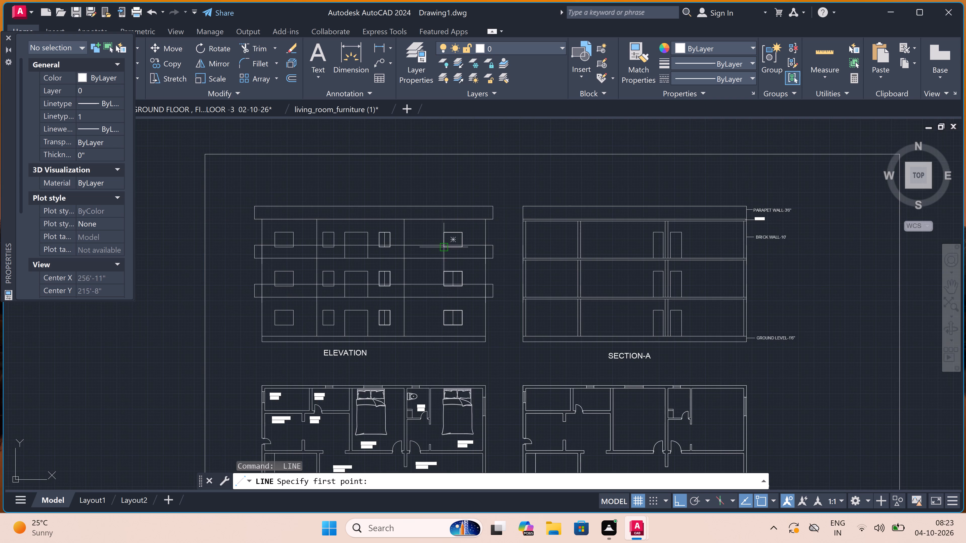
pyautogui.scroll(6, 453, 232)
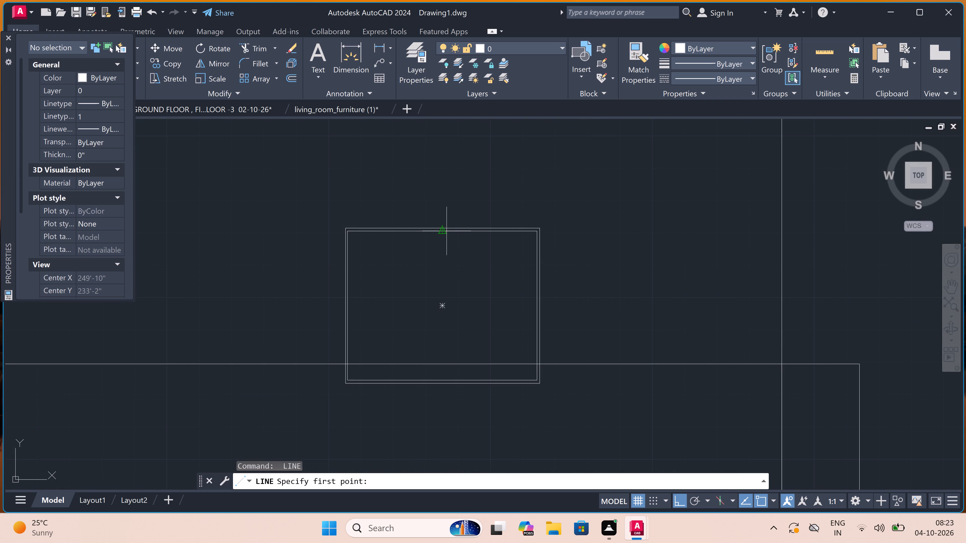
pyautogui.click(445, 231)
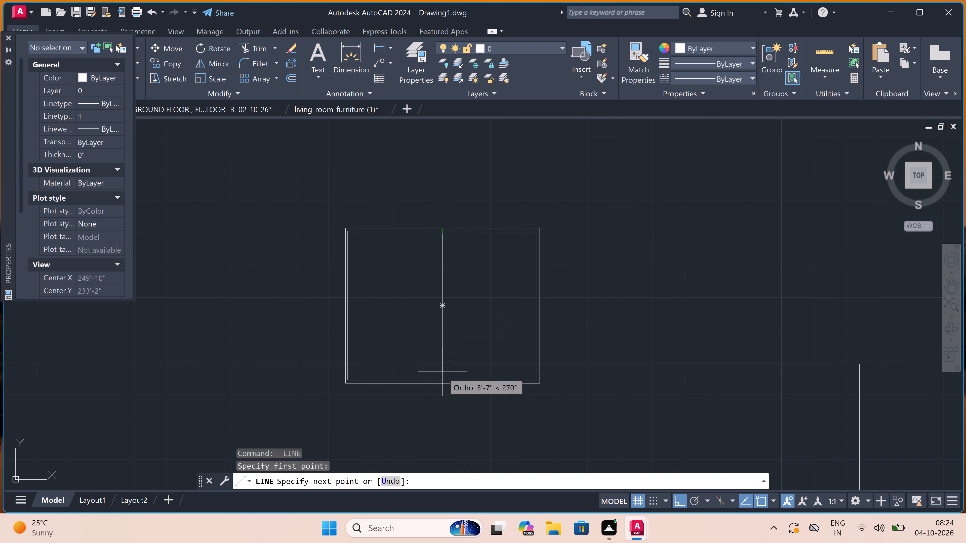
pyautogui.click(440, 377)
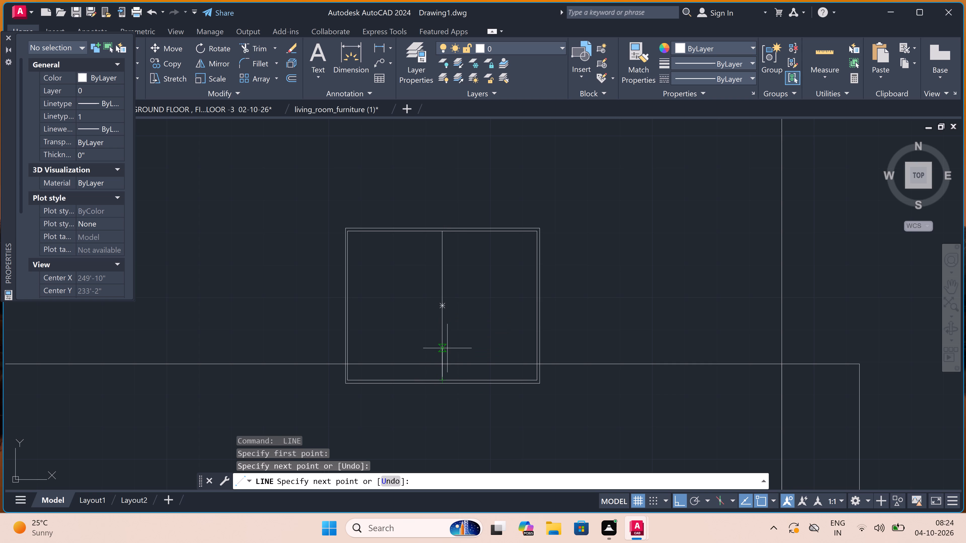
pyautogui.press('Escape')
# Copy the rightmost top-floor window, with inner frame and centre line, onto the leftmost top-floor window of the elevation, with ortho off.
pyautogui.scroll(-4, 449, 343)
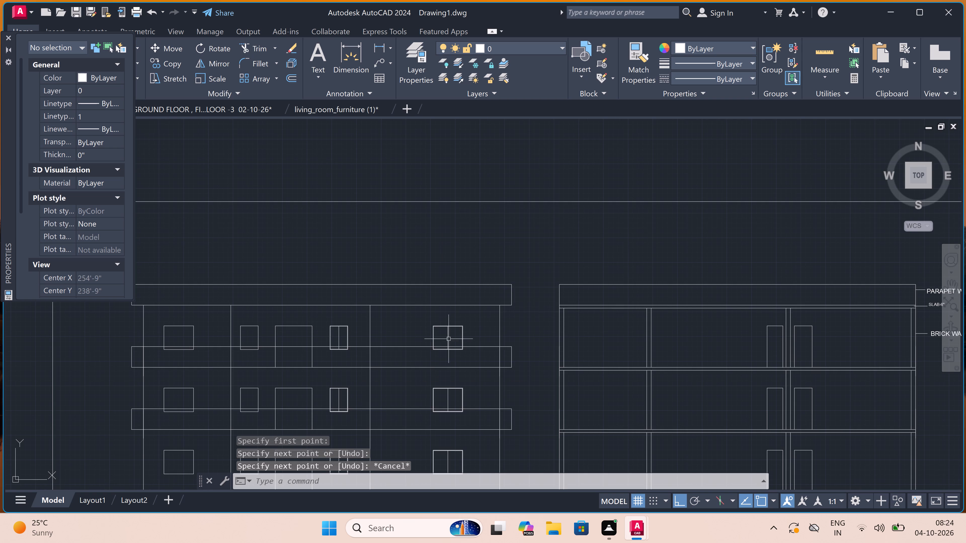
pyautogui.scroll(4, 454, 327)
pyautogui.click(546, 328)
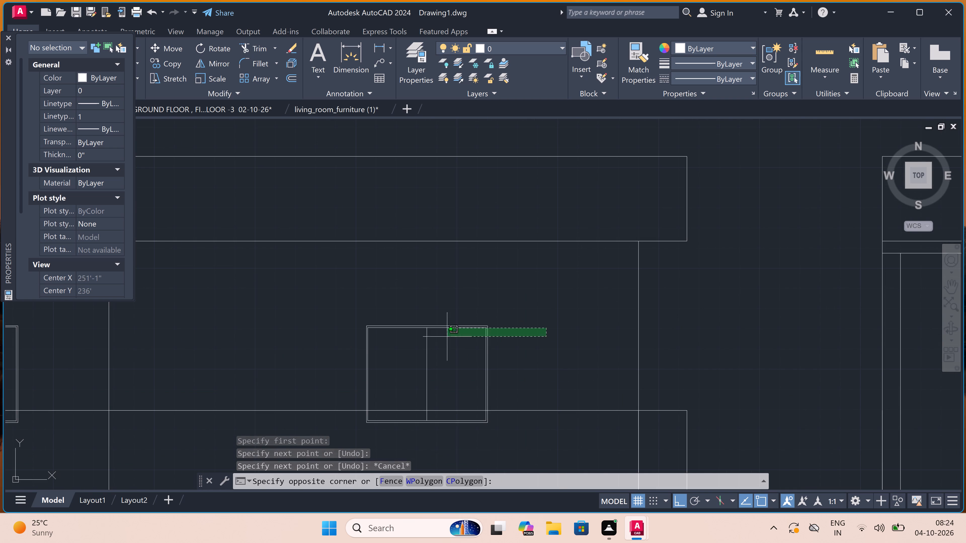
pyautogui.click(288, 380)
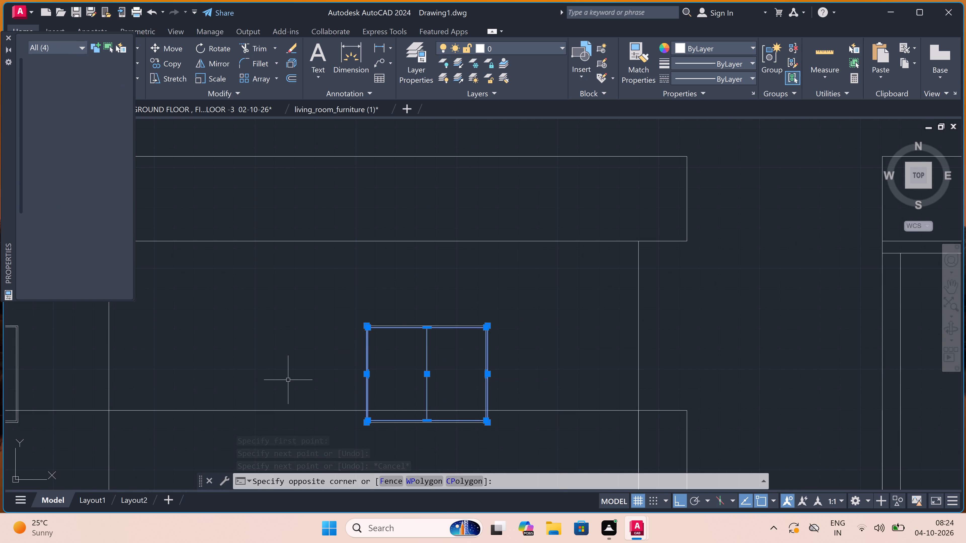
pyautogui.click(474, 305)
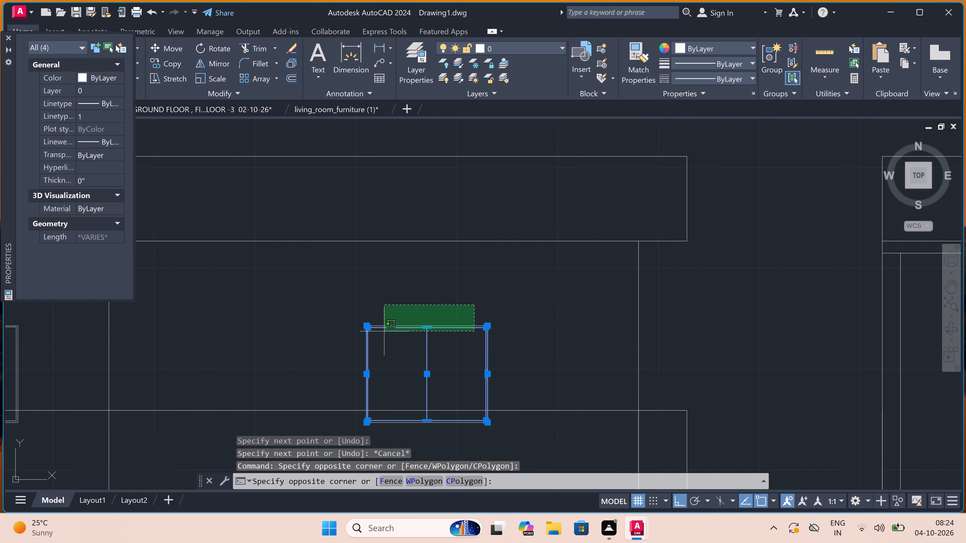
pyautogui.click(384, 331)
pyautogui.scroll(-2, 432, 321)
pyautogui.scroll(3, 420, 367)
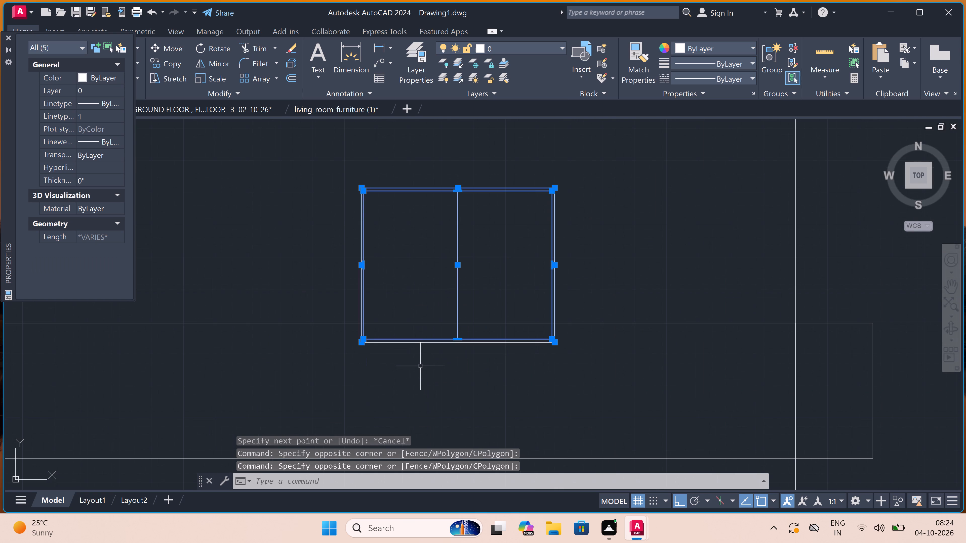
pyautogui.scroll(3, 425, 346)
pyautogui.click(428, 333)
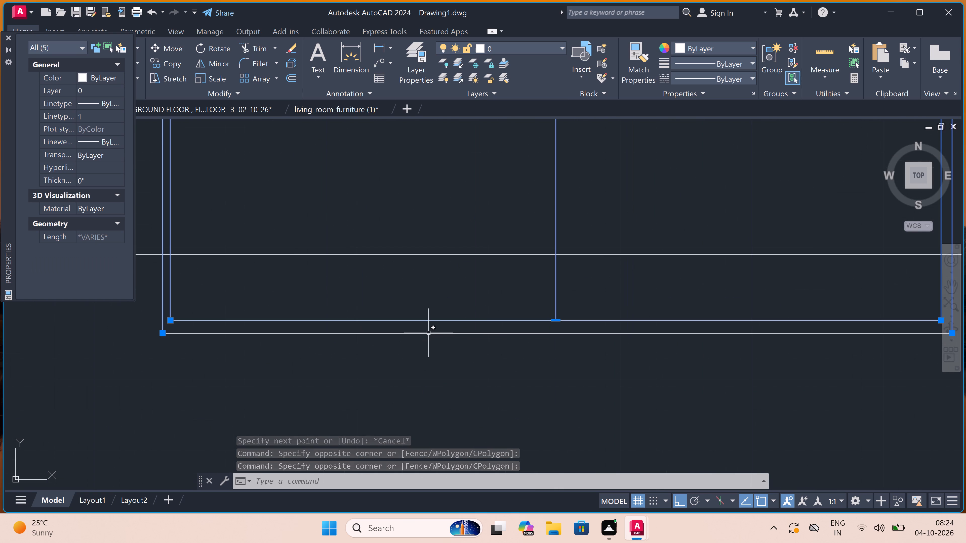
pyautogui.scroll(-5, 422, 337)
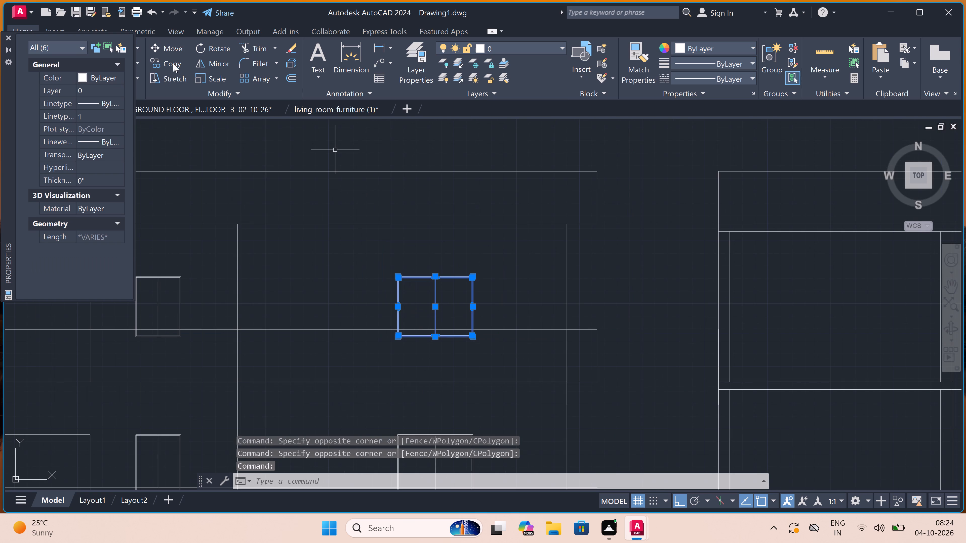
pyautogui.click(170, 59)
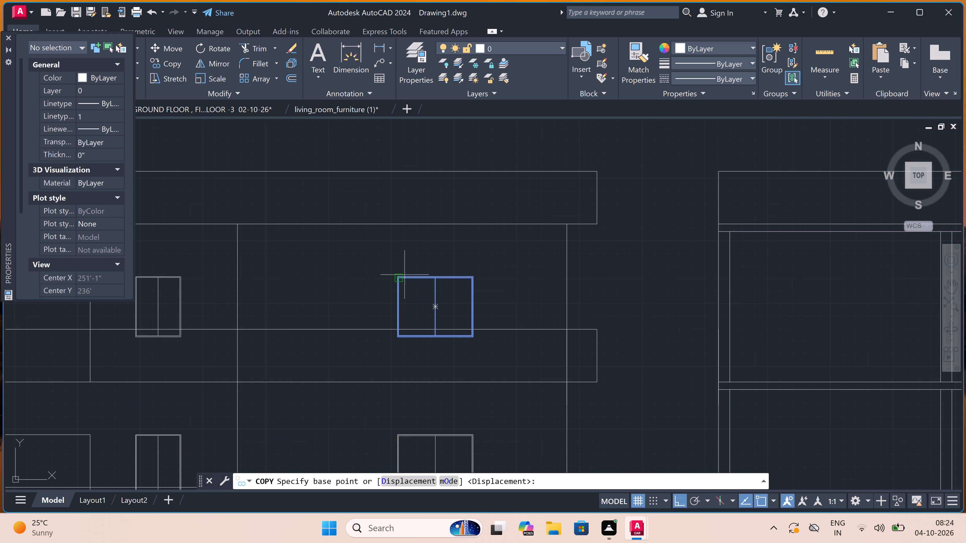
pyautogui.scroll(4, 475, 272)
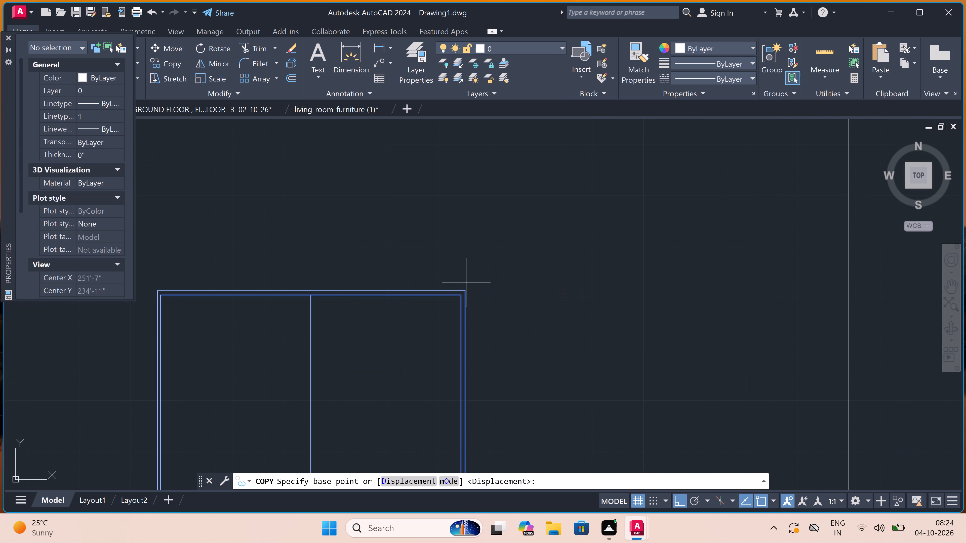
pyautogui.click(464, 292)
pyautogui.scroll(-1, 493, 256)
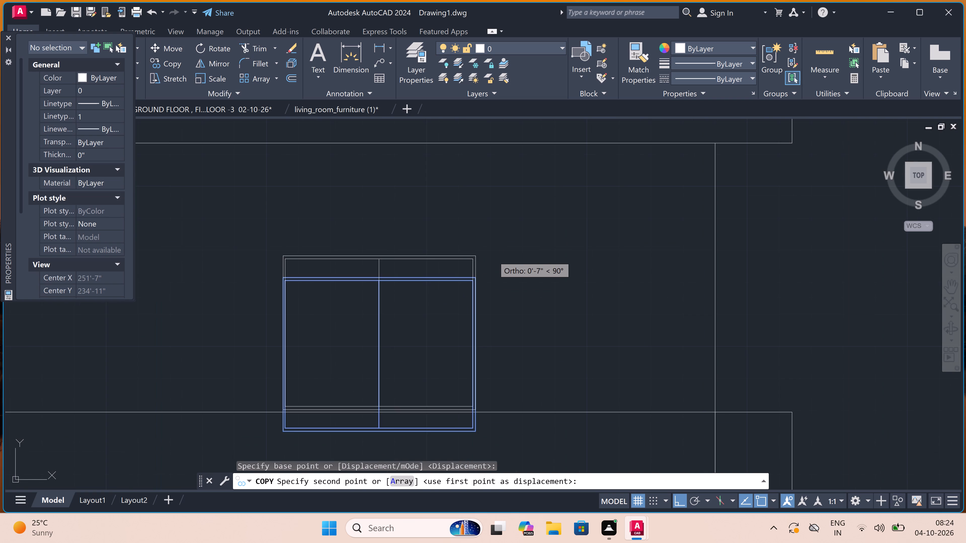
pyautogui.press('F8')
pyautogui.scroll(-3, 492, 259)
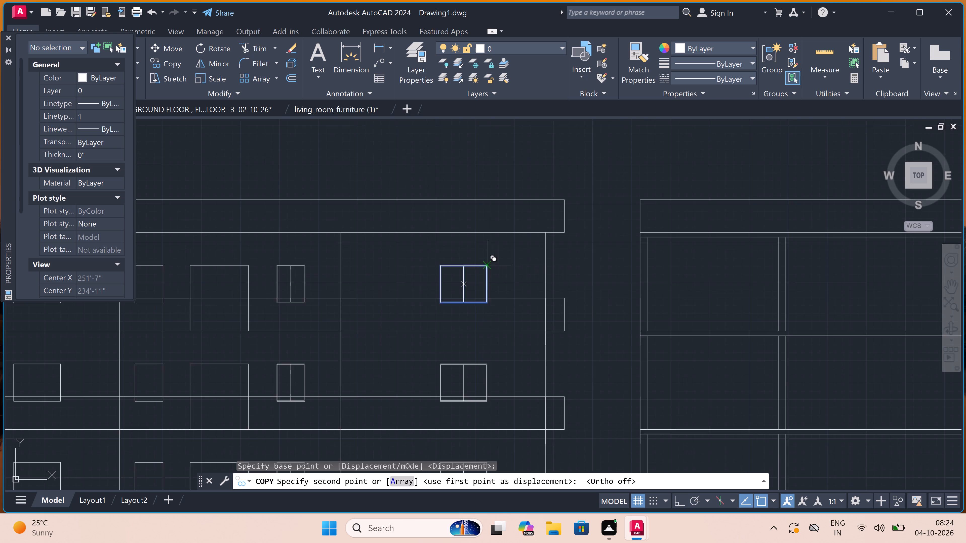
pyautogui.scroll(-3, 491, 261)
pyautogui.scroll(2, 378, 255)
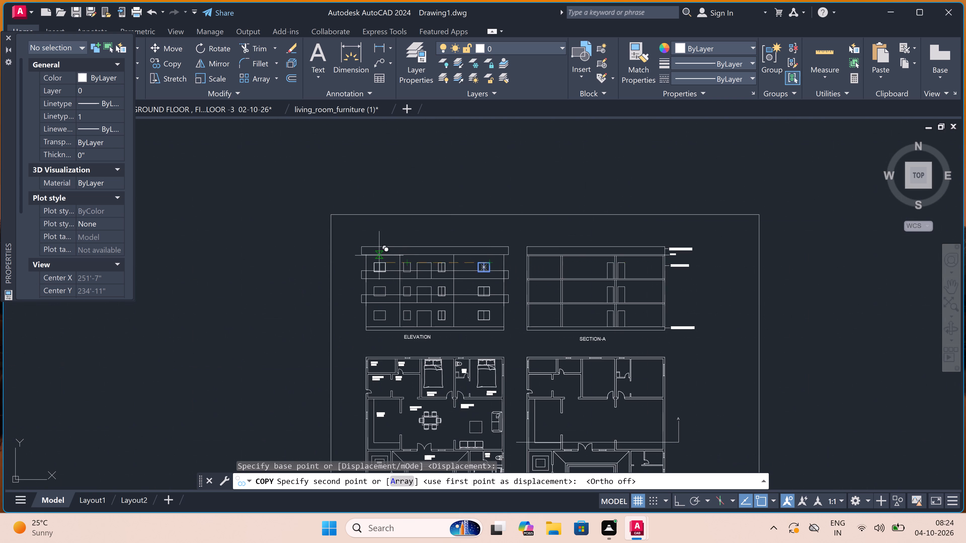
pyautogui.scroll(2, 378, 255)
pyautogui.scroll(3, 395, 310)
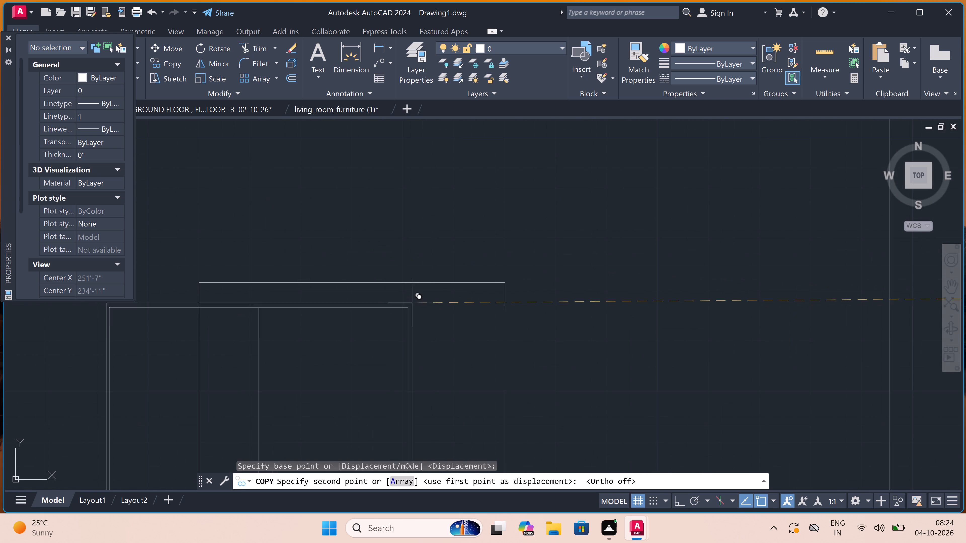
pyautogui.scroll(4, 503, 287)
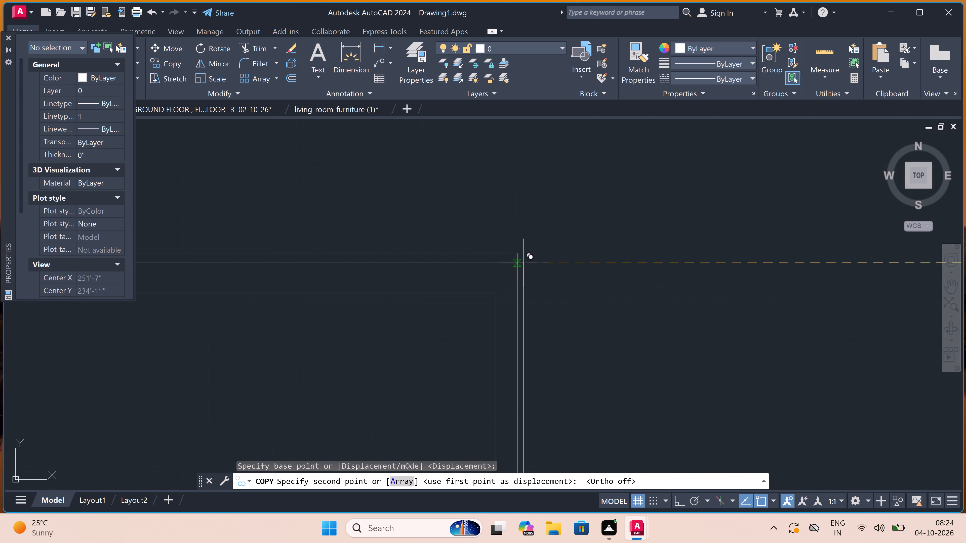
pyautogui.click(515, 255)
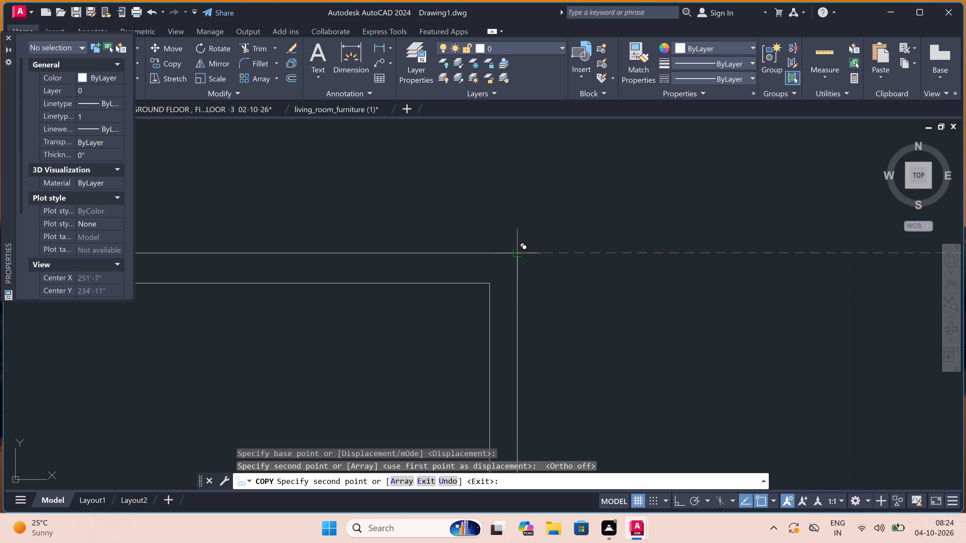
# Place another copy of the framed window over the elevation's leftmost middle-floor window.
pyautogui.scroll(-8, 515, 255)
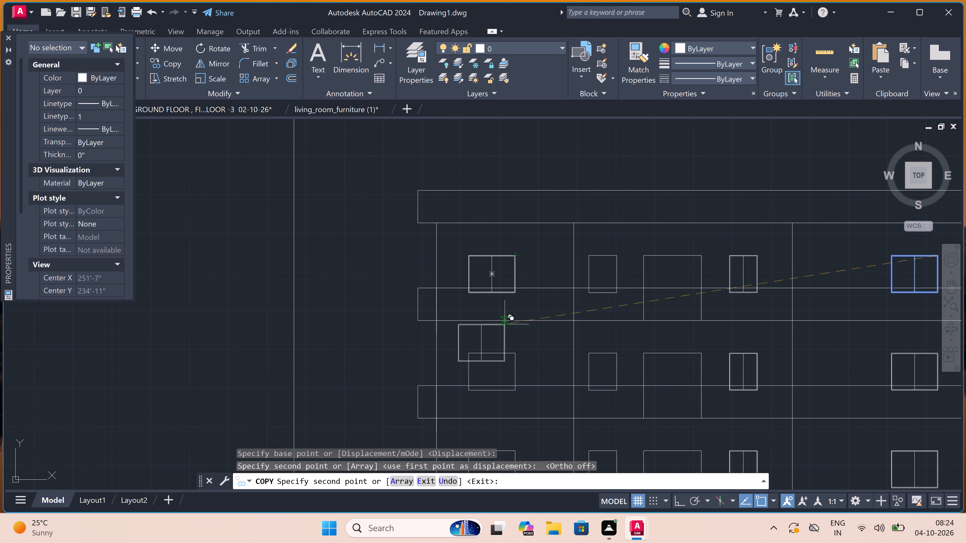
pyautogui.scroll(4, 519, 360)
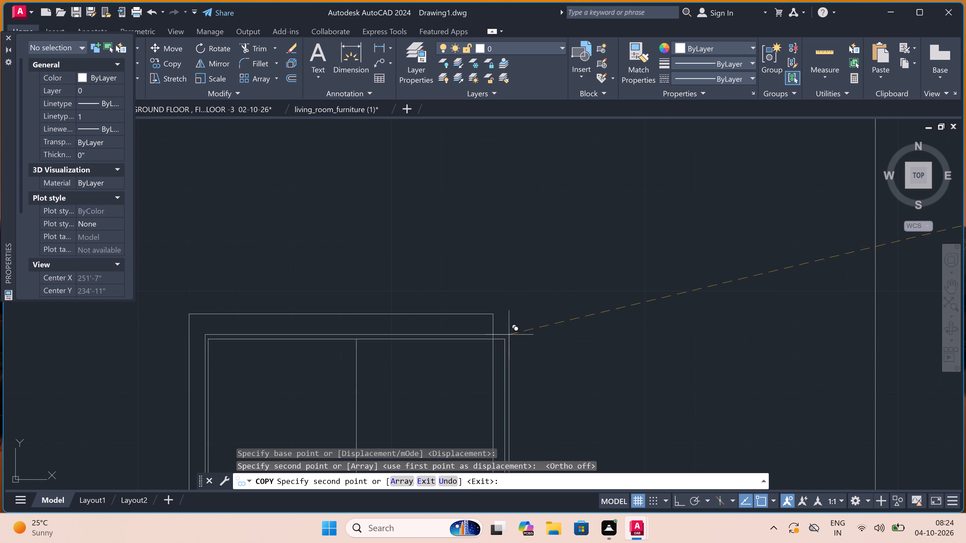
pyautogui.scroll(4, 494, 307)
pyautogui.scroll(-1, 492, 308)
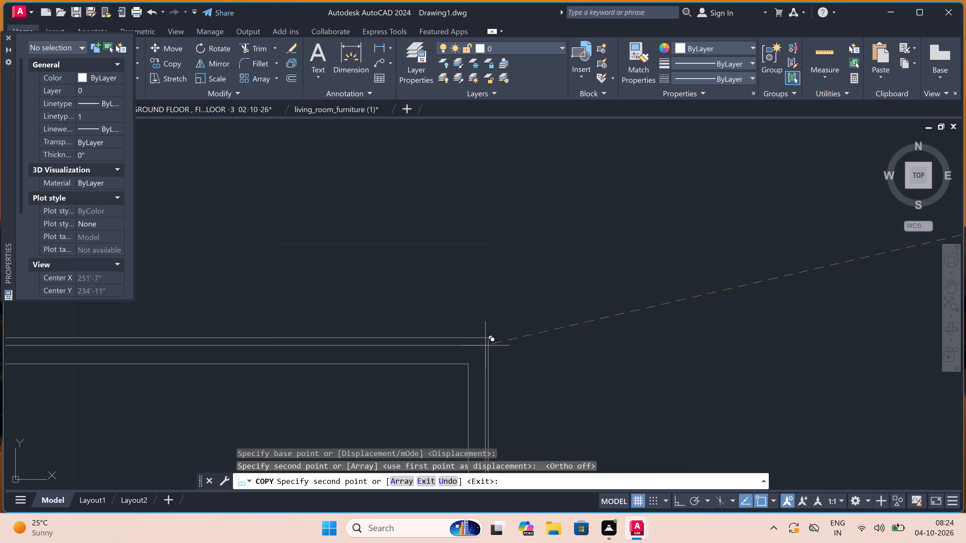
pyautogui.click(489, 339)
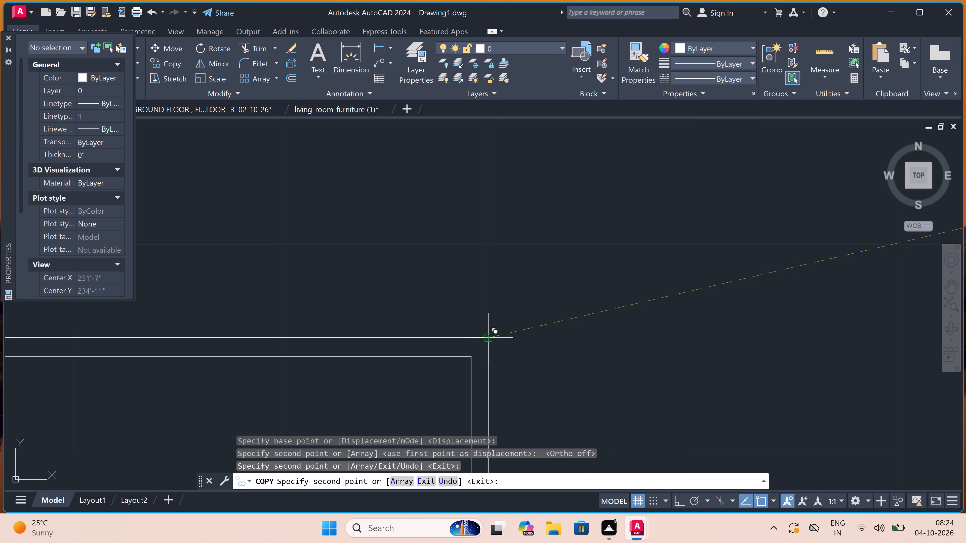
# Place a further copy of the framed window over the elevation's leftmost ground-floor window and finish copying.
pyautogui.scroll(-8, 457, 304)
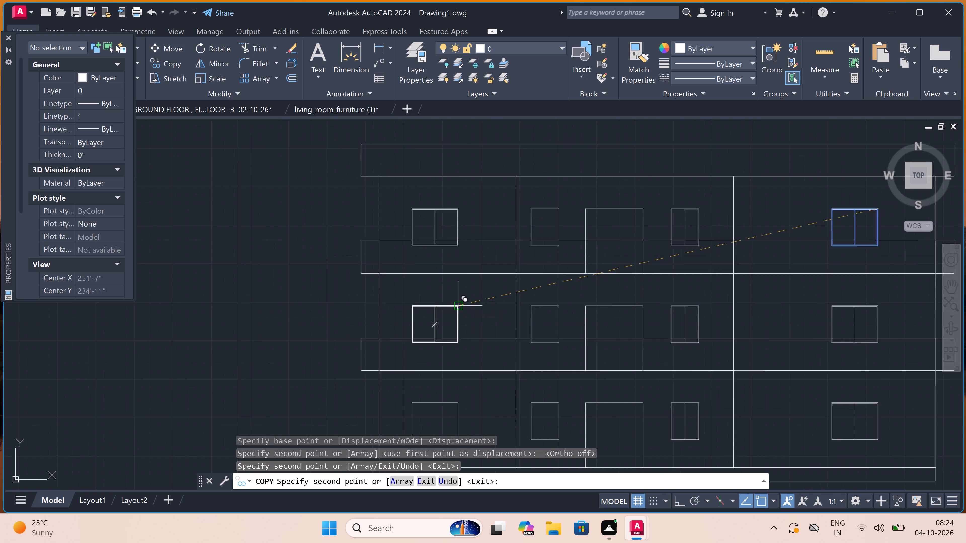
pyautogui.scroll(1, 449, 383)
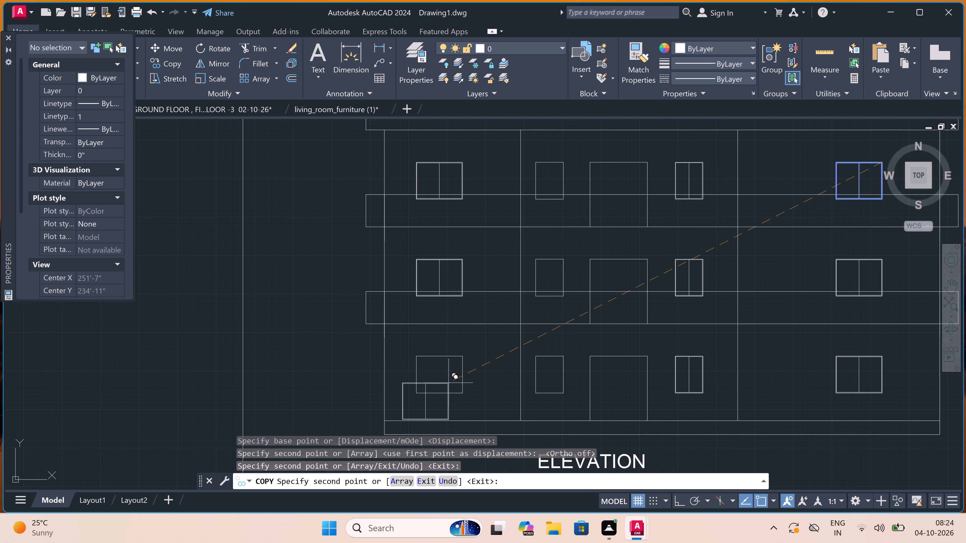
pyautogui.scroll(3, 473, 364)
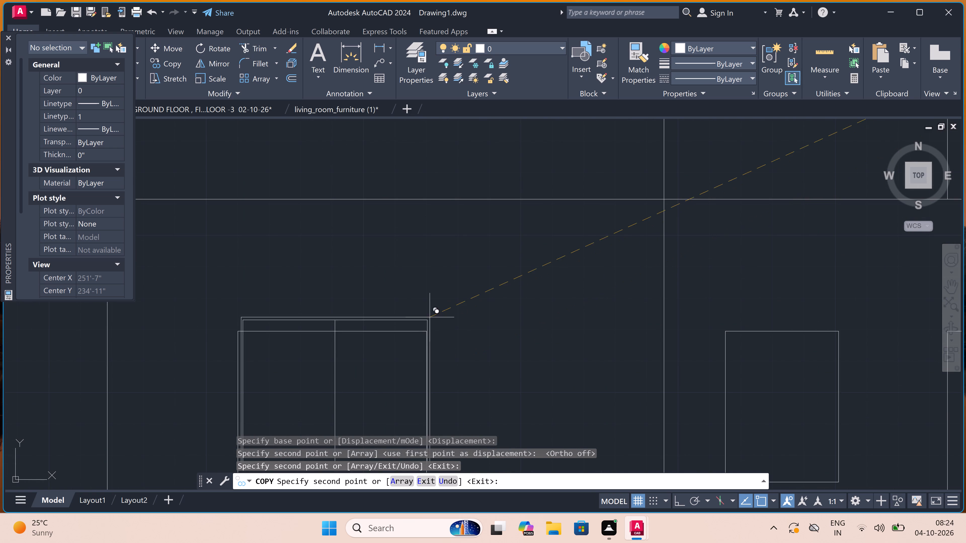
pyautogui.scroll(4, 421, 324)
pyautogui.scroll(-3, 421, 324)
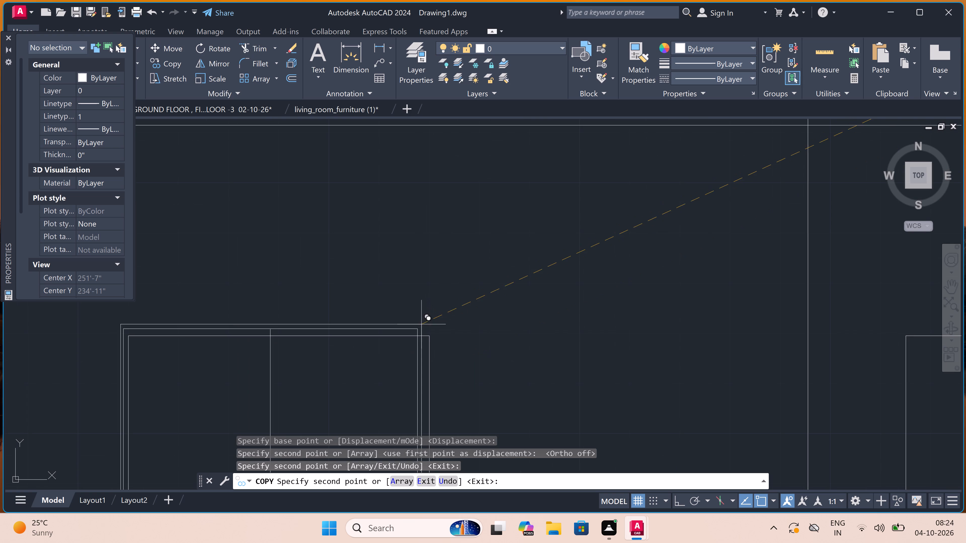
pyautogui.scroll(4, 425, 344)
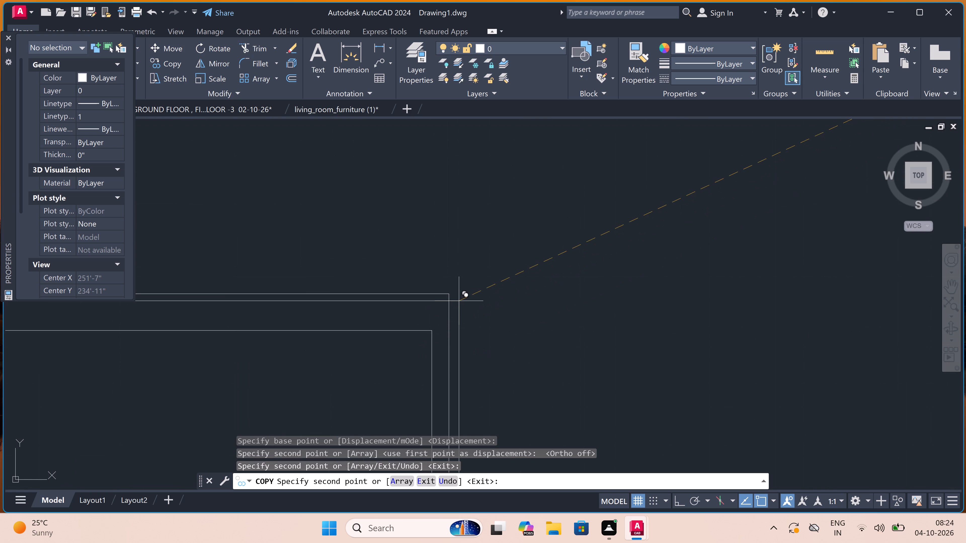
pyautogui.click(449, 292)
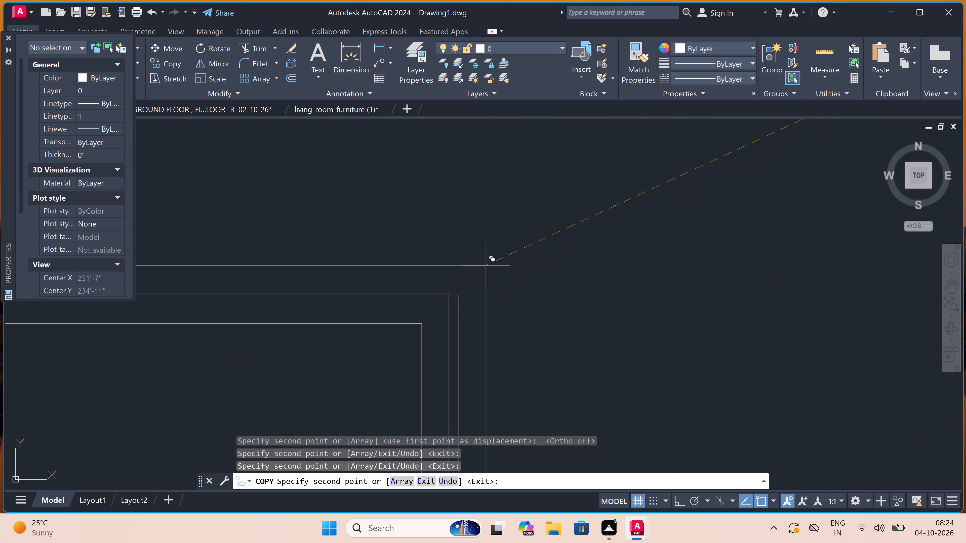
pyautogui.scroll(-8, 450, 256)
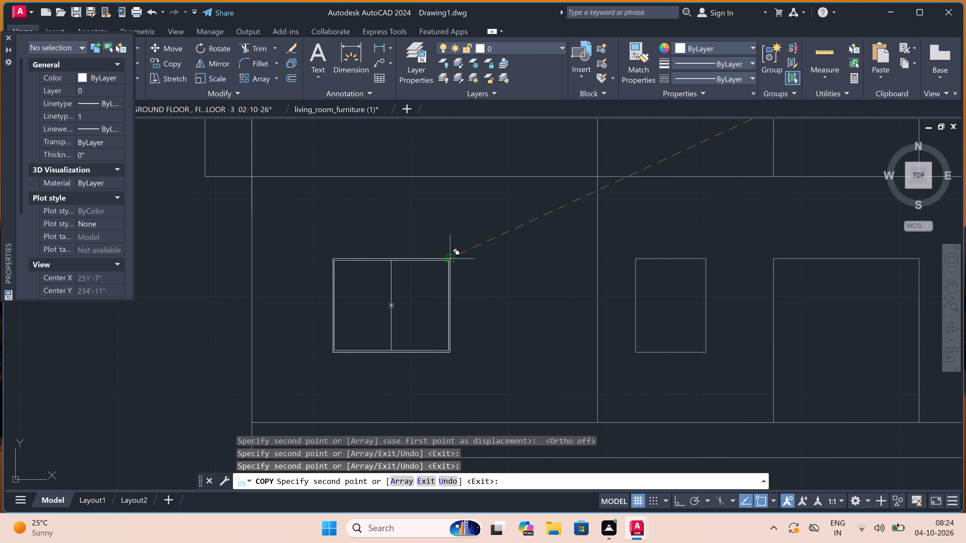
pyautogui.press('Escape')
# Copy the elevation's narrow framed ground-floor window beside the door onto the plain ground-floor window on the door's other side.
pyautogui.scroll(-4, 450, 256)
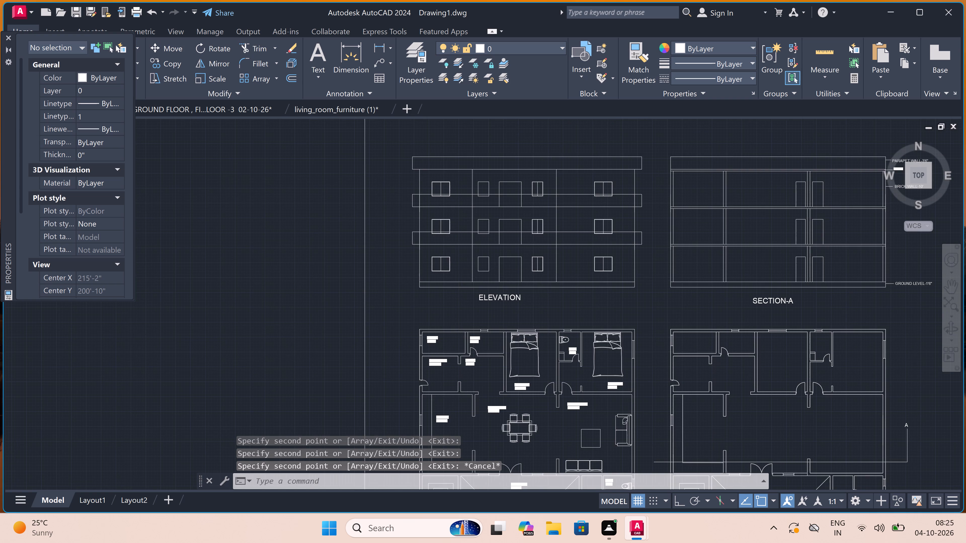
pyautogui.scroll(-1, 447, 257)
pyautogui.scroll(4, 462, 230)
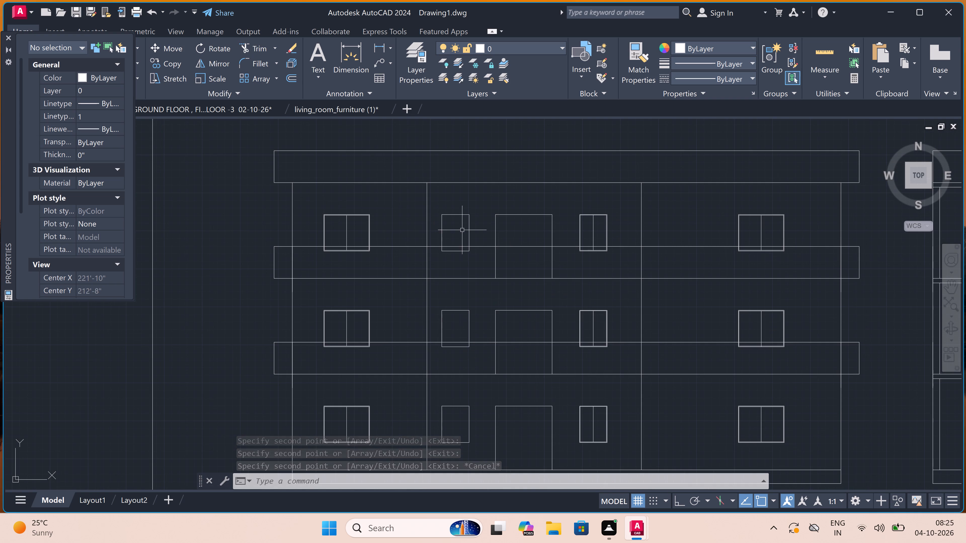
pyautogui.scroll(-1, 566, 234)
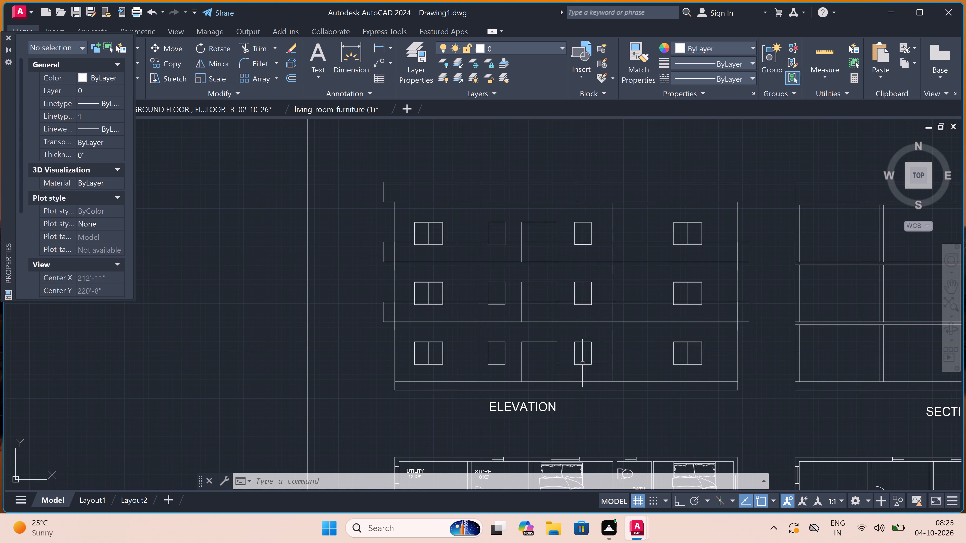
pyautogui.scroll(3, 585, 364)
pyautogui.doubleClick(648, 259)
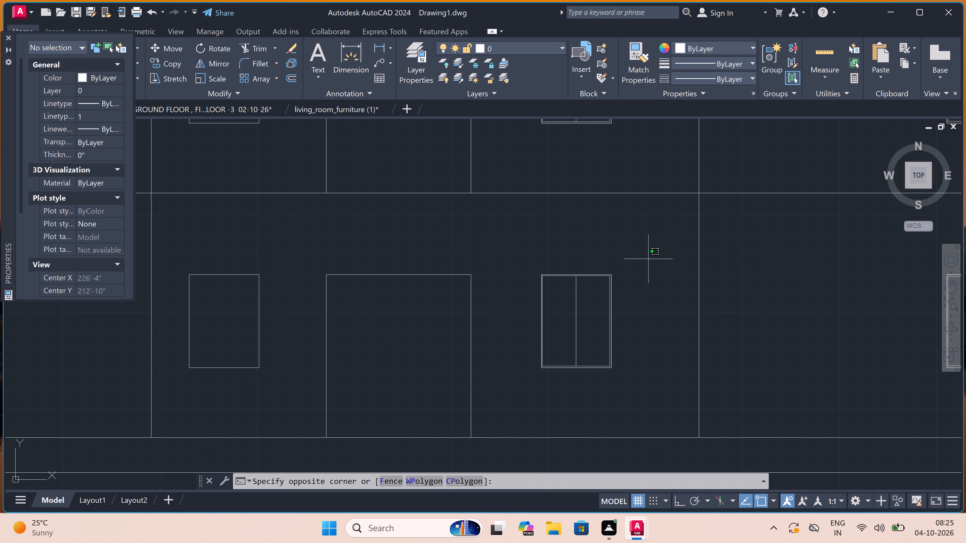
pyautogui.doubleClick(508, 385)
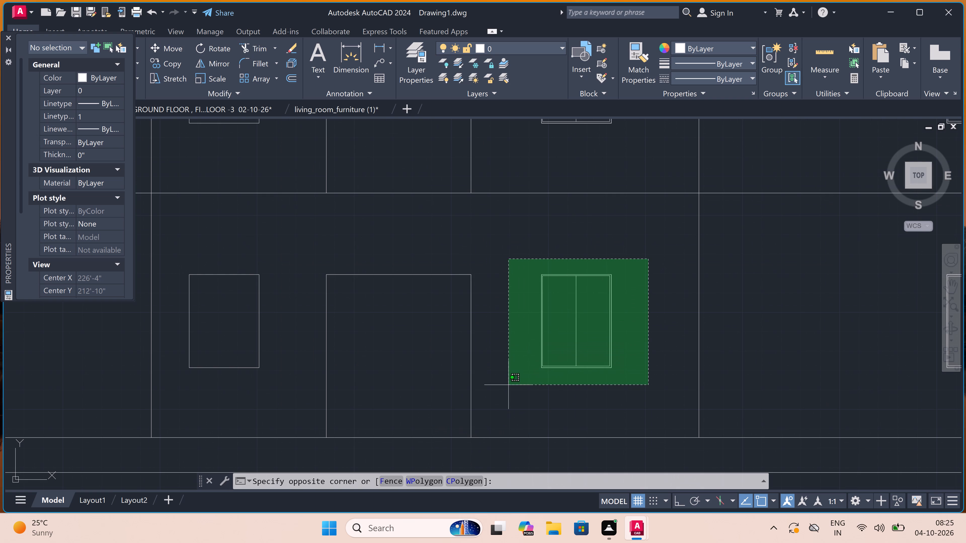
pyautogui.click(157, 63)
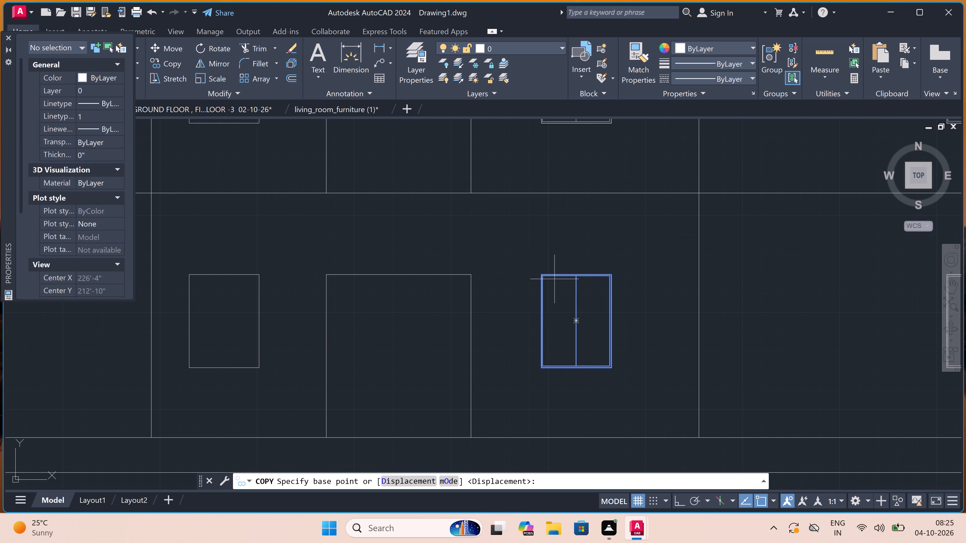
pyautogui.scroll(4, 552, 279)
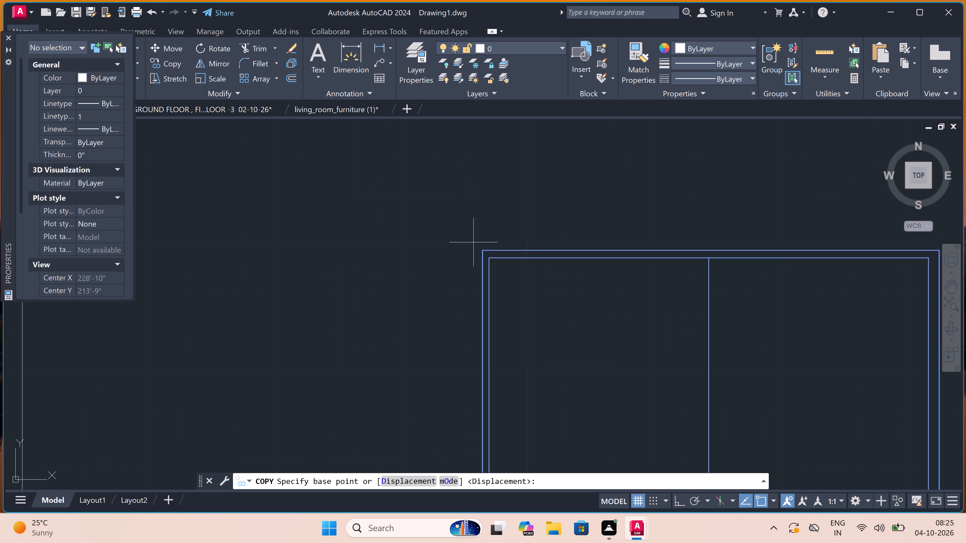
pyautogui.click(482, 253)
pyautogui.scroll(-4, 408, 258)
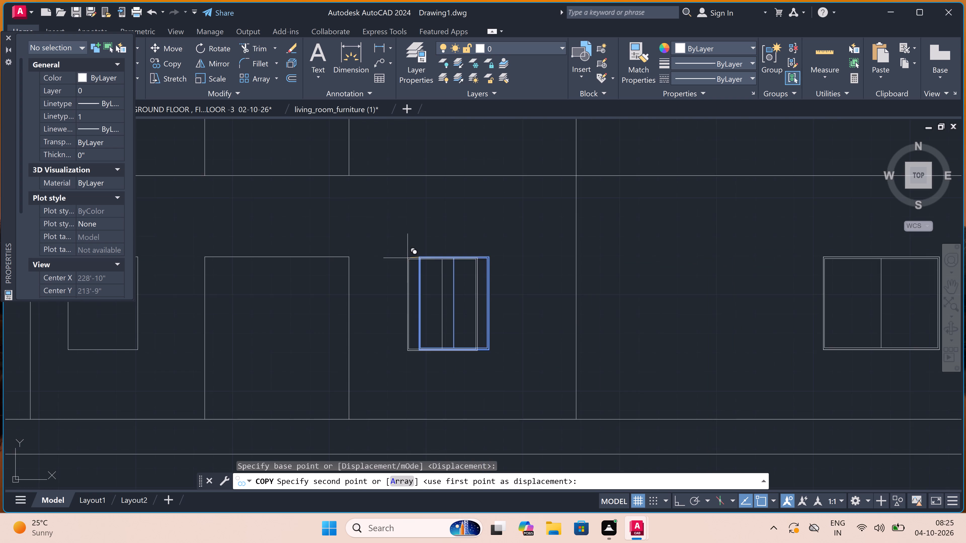
pyautogui.scroll(-1, 408, 258)
pyautogui.scroll(3, 184, 232)
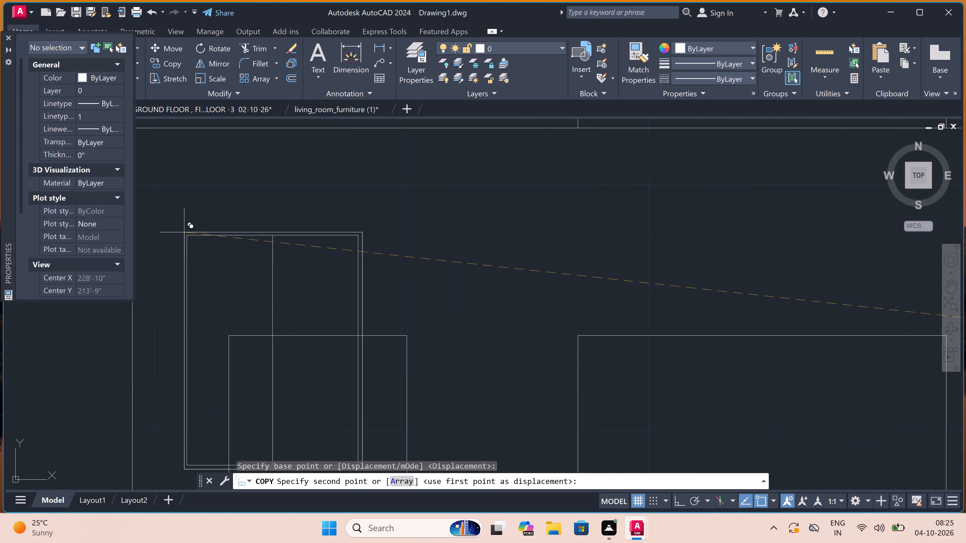
pyautogui.scroll(4, 226, 334)
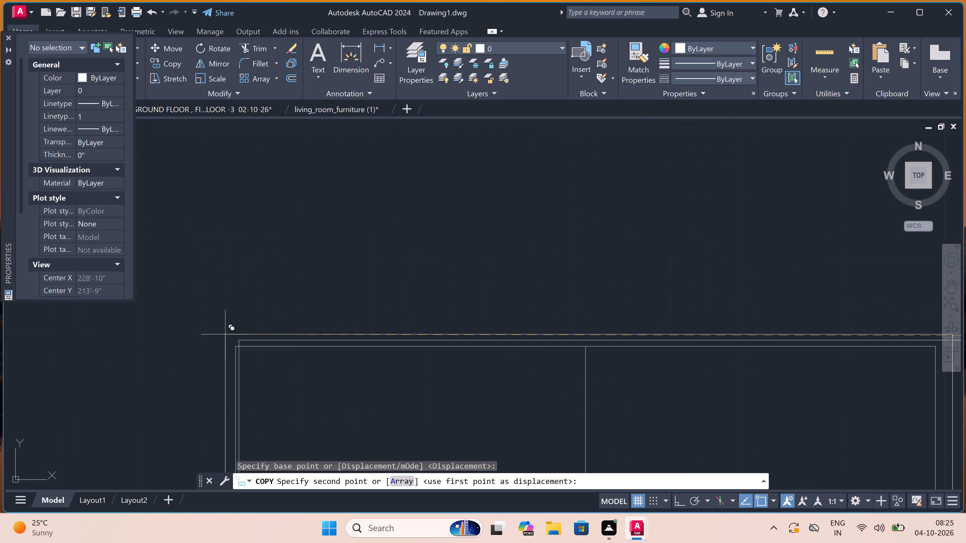
pyautogui.doubleClick(241, 339)
# Place another copy of the narrow framed window over the plain middle-floor window left of the door.
pyautogui.scroll(-2, 369, 333)
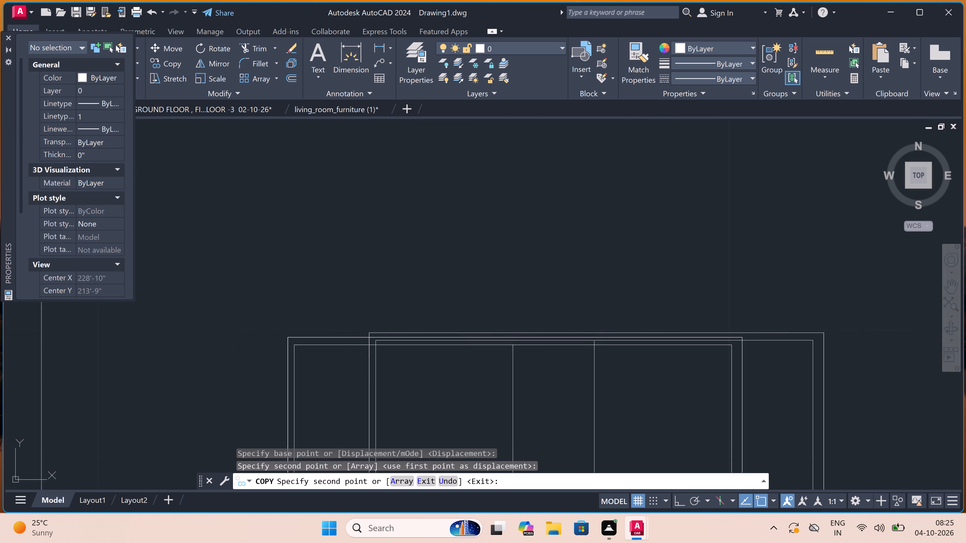
pyautogui.scroll(-6, 369, 333)
pyautogui.scroll(4, 360, 272)
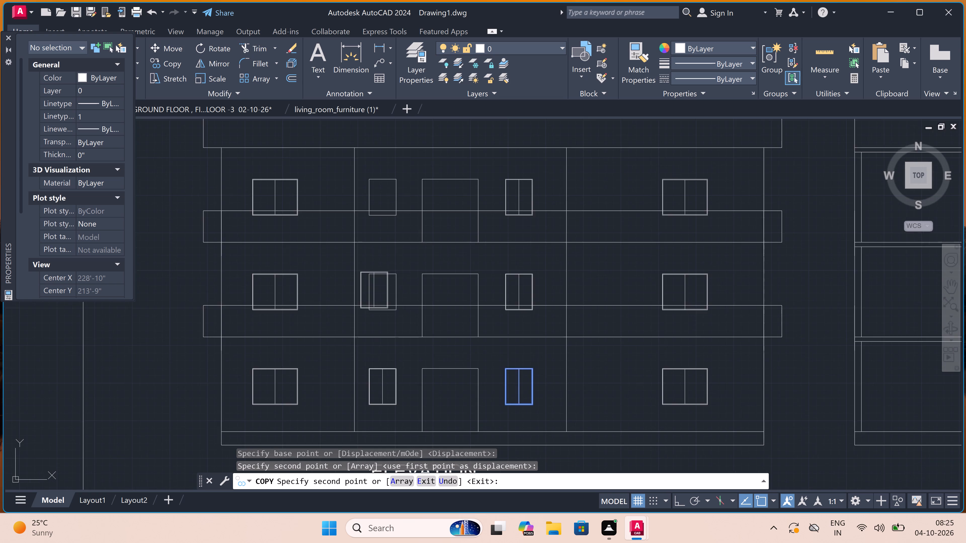
pyautogui.scroll(4, 383, 291)
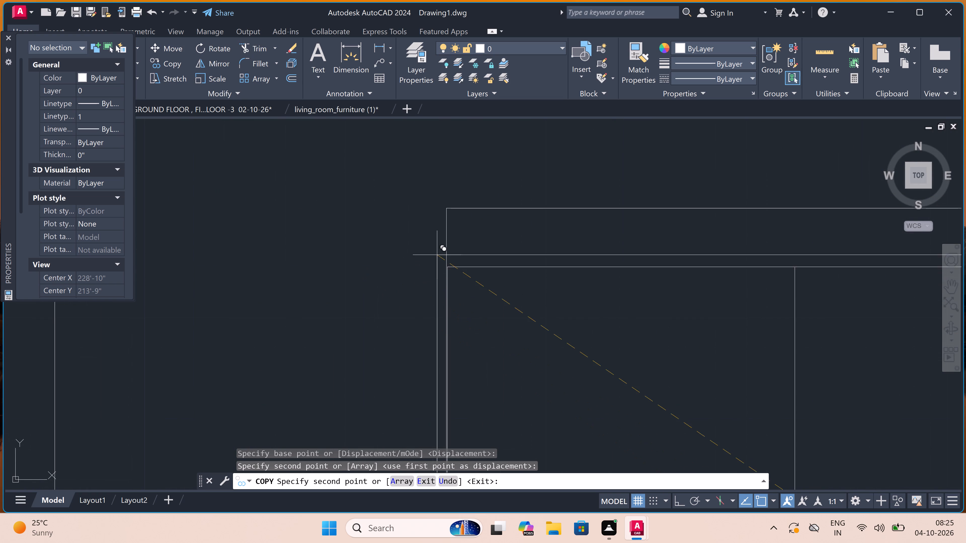
pyautogui.click(444, 211)
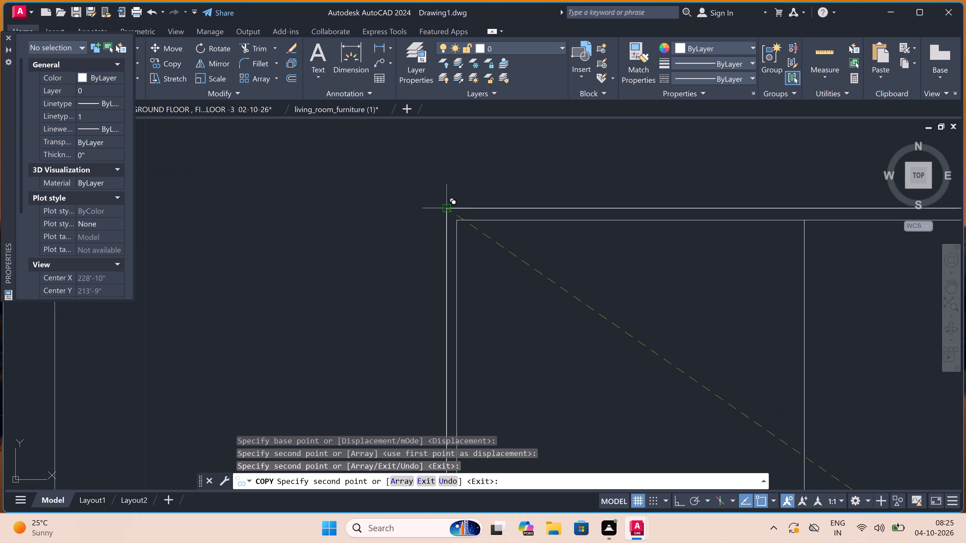
# Place a further copy of the narrow framed window over the plain top-floor window left of the door and finish copying.
pyautogui.scroll(-9, 426, 263)
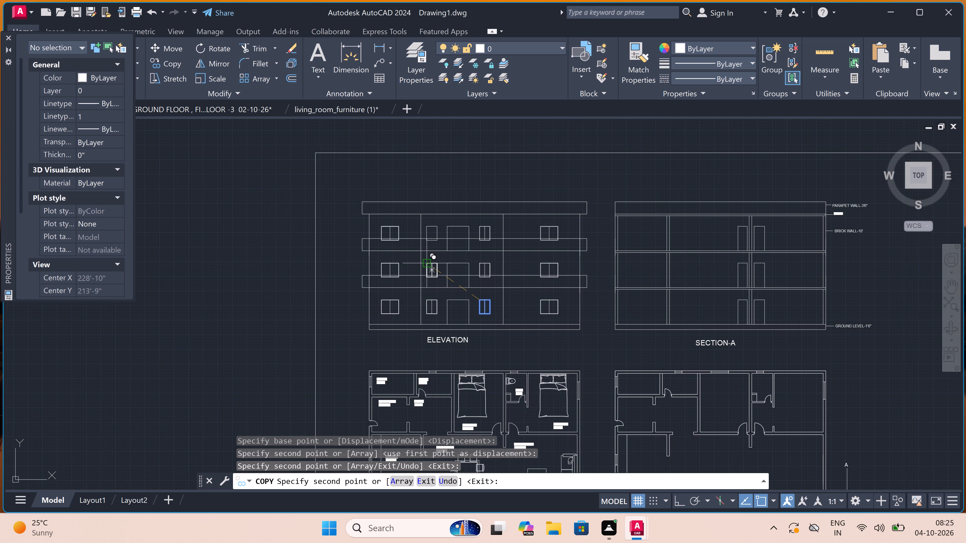
pyautogui.scroll(1, 424, 211)
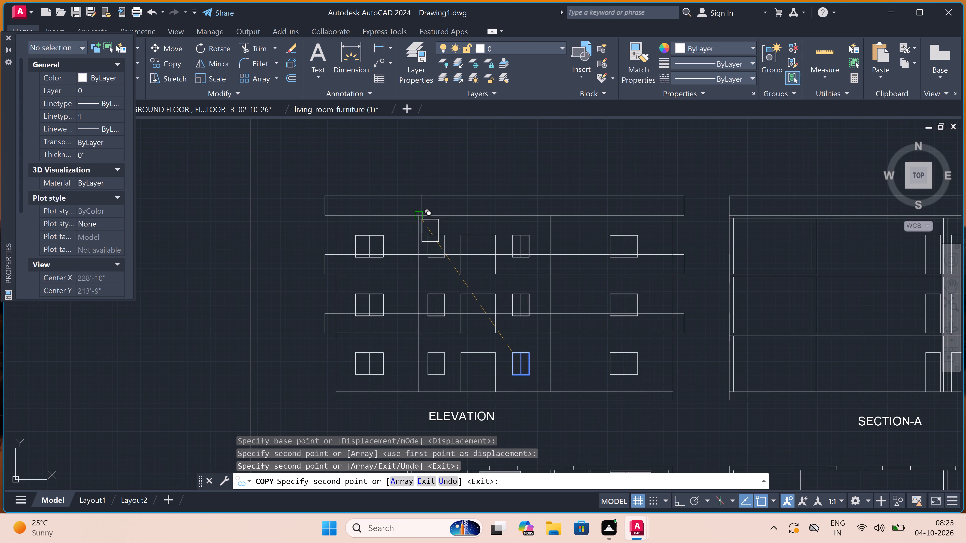
pyautogui.scroll(3, 422, 227)
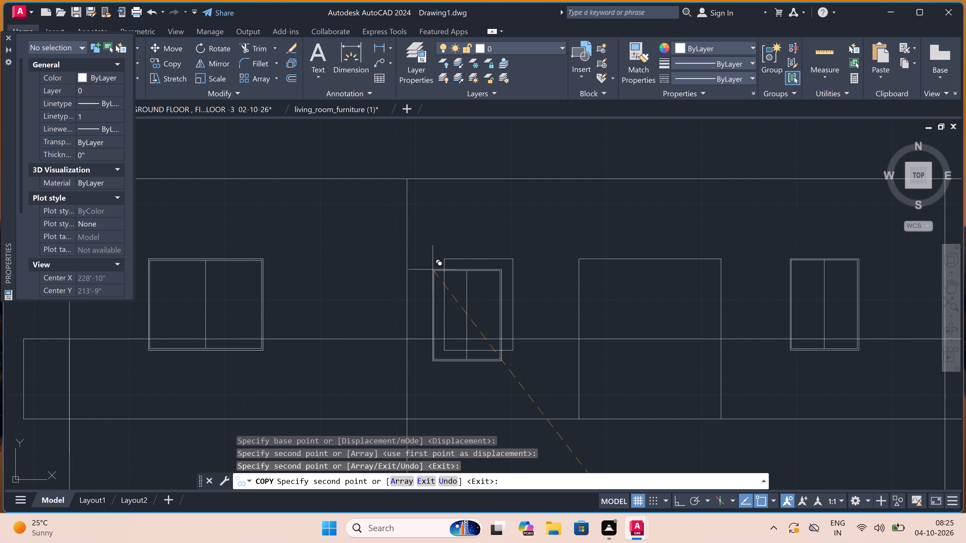
pyautogui.scroll(3, 433, 268)
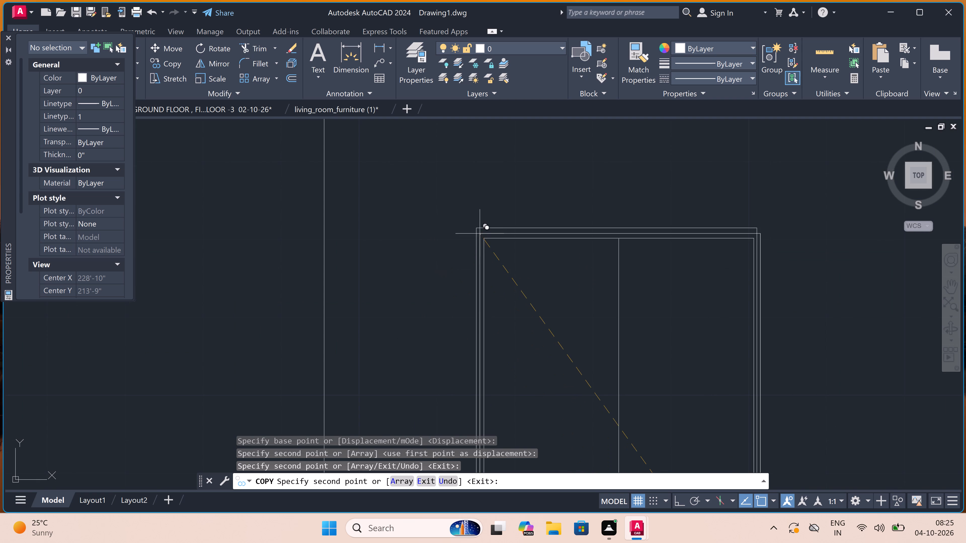
pyautogui.doubleClick(476, 224)
pyautogui.press('Escape')
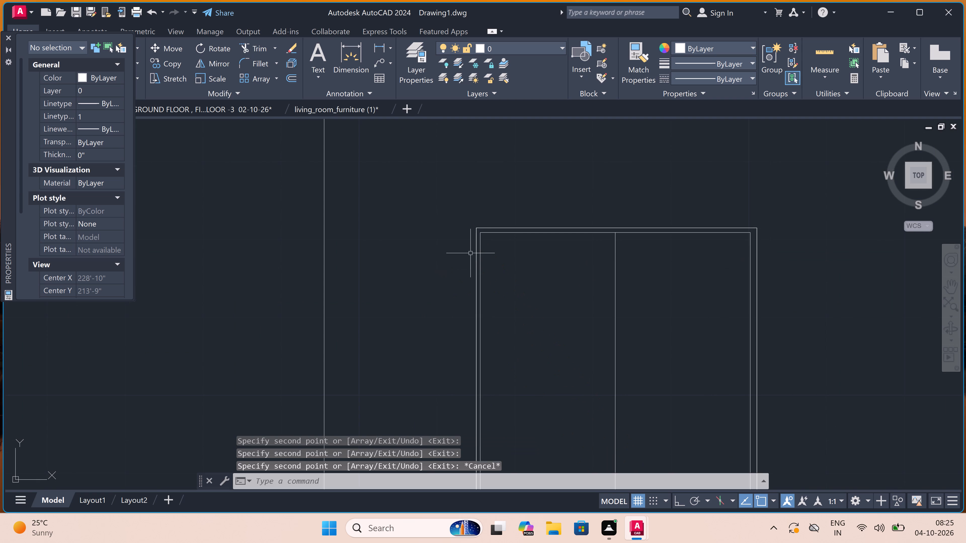
# Fence-trim the top floor's vertical window, door and wall lines where they overlap the horizontal band beneath that floor.
pyautogui.scroll(-4, 459, 223)
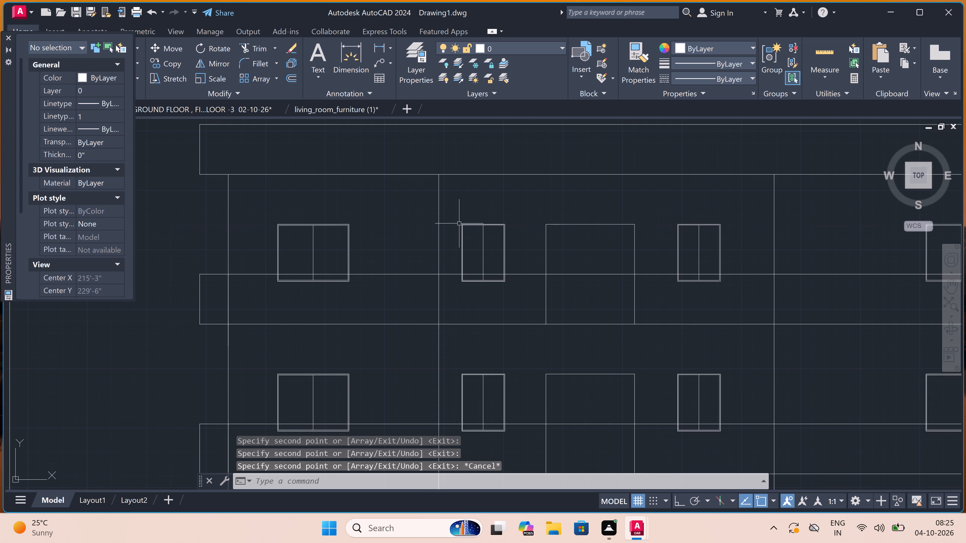
pyautogui.write('TR')
pyautogui.press('space')
pyautogui.scroll(2, 346, 267)
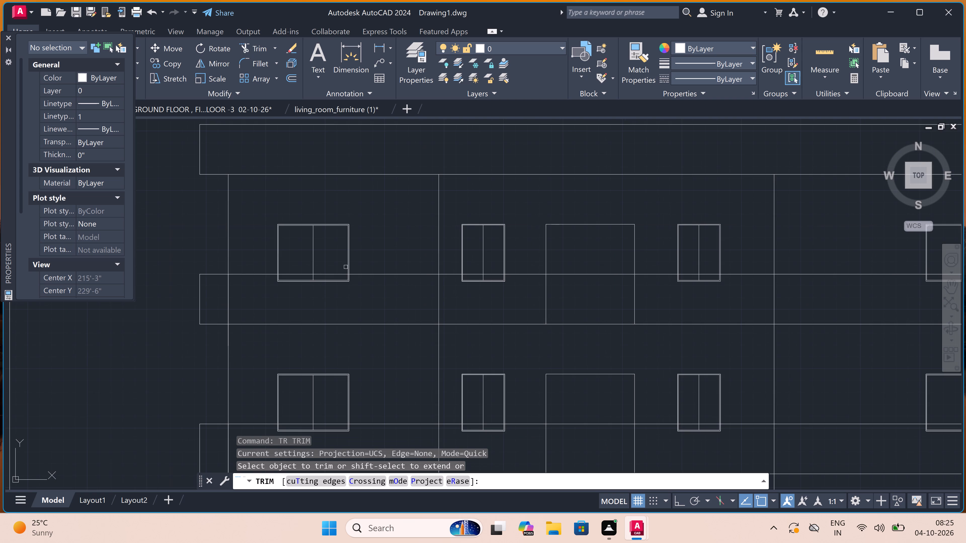
pyautogui.scroll(1, 346, 267)
pyautogui.scroll(-3, 186, 292)
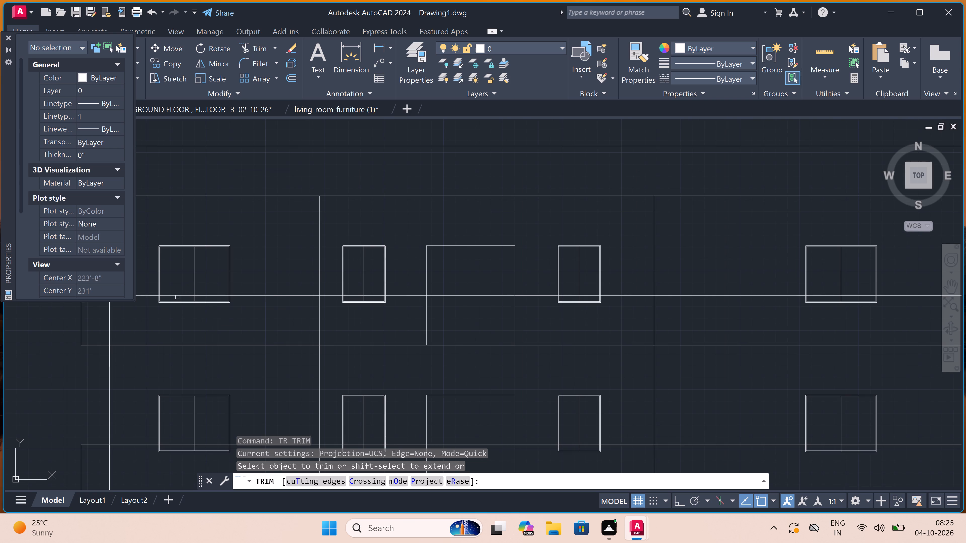
pyautogui.scroll(3, 158, 290)
pyautogui.click(133, 328)
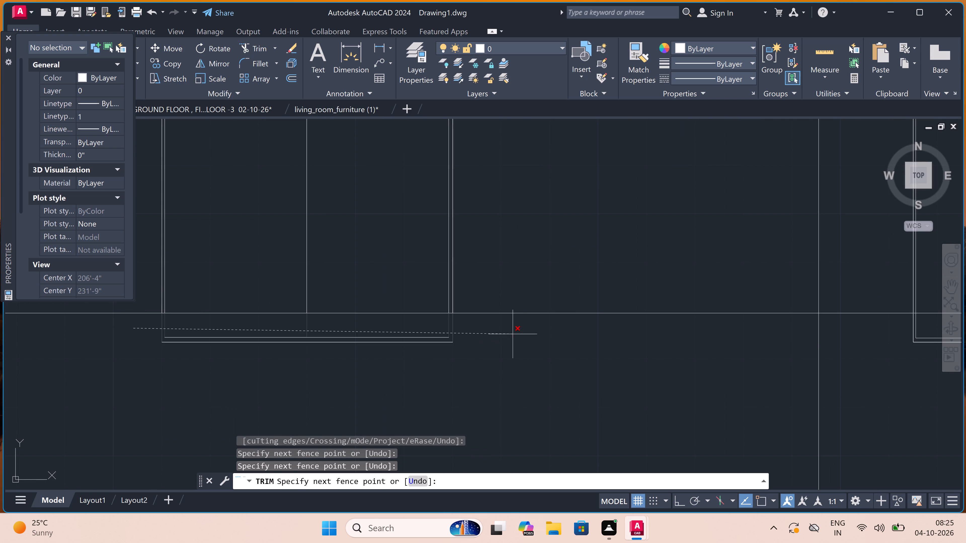
pyautogui.scroll(-4, 524, 327)
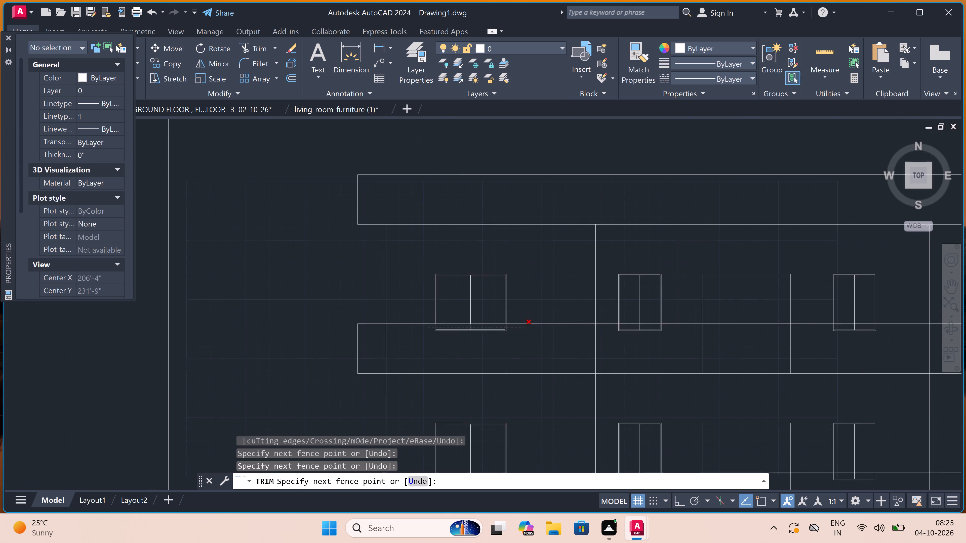
pyautogui.scroll(-3, 524, 327)
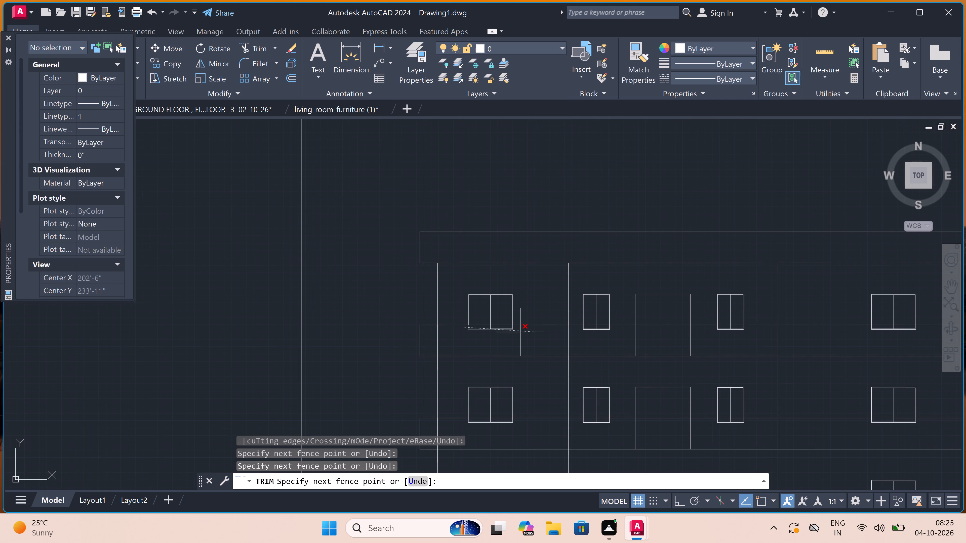
pyautogui.scroll(-2, 517, 332)
pyautogui.scroll(4, 640, 333)
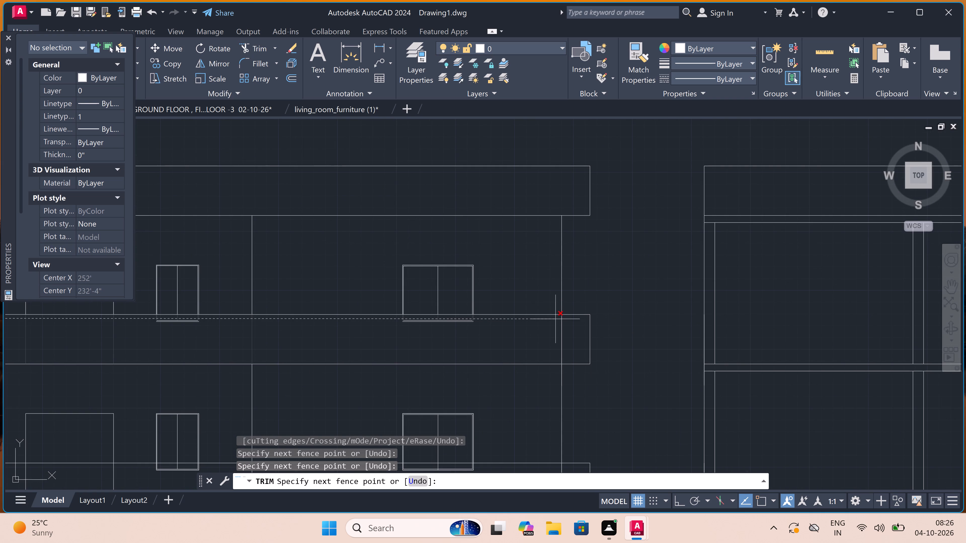
pyautogui.scroll(3, 567, 322)
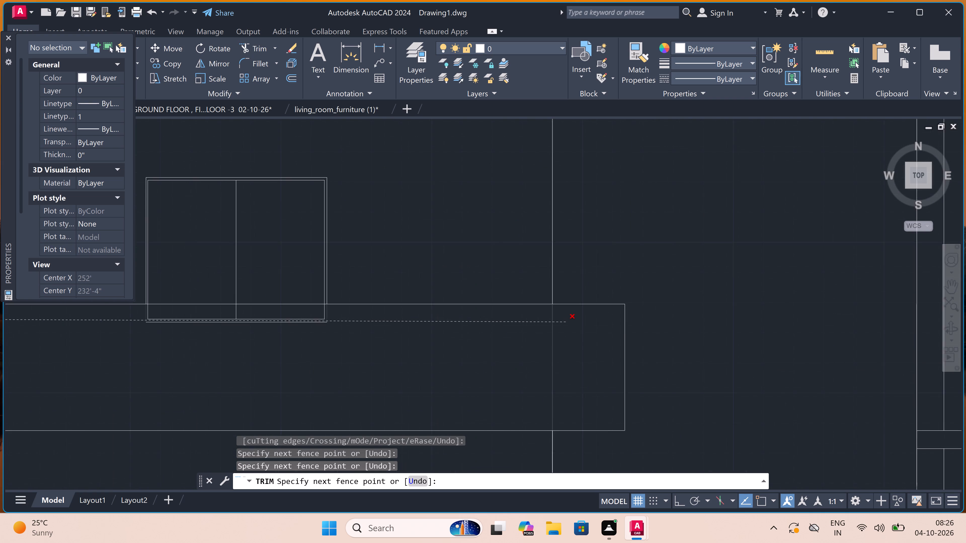
pyautogui.click(569, 316)
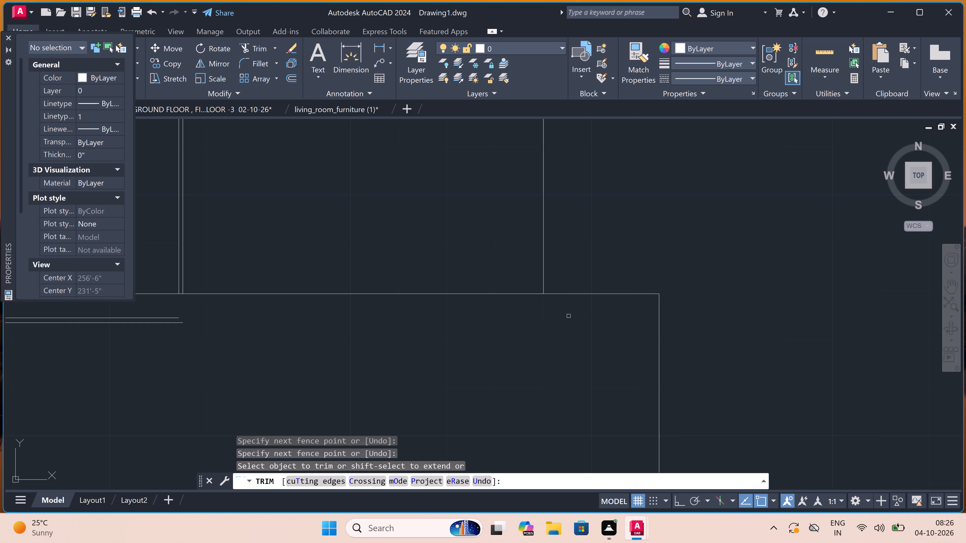
# Remove the leftover sill lines inside the band beneath the two top-floor windows right of the door.
pyautogui.scroll(-2, 569, 316)
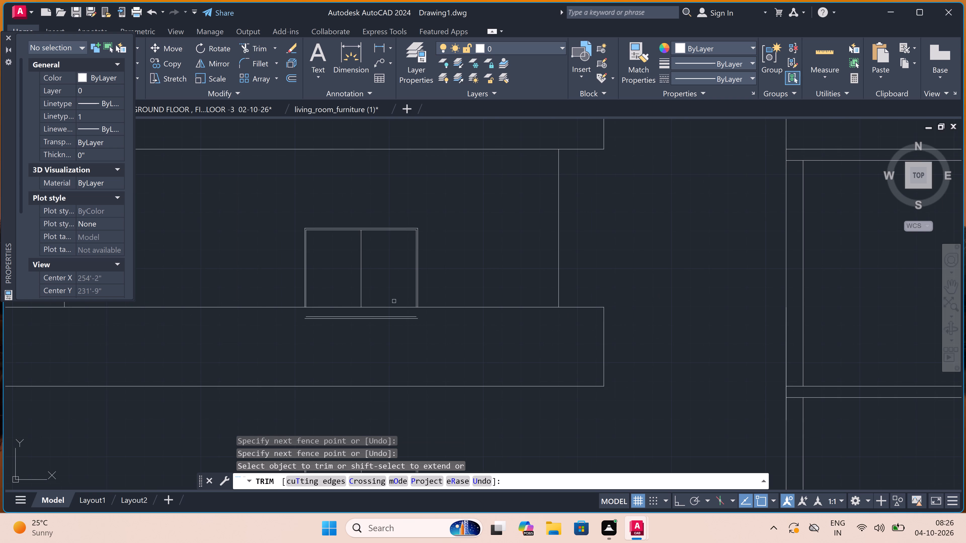
pyautogui.scroll(2, 380, 310)
pyautogui.click(379, 314)
pyautogui.click(372, 344)
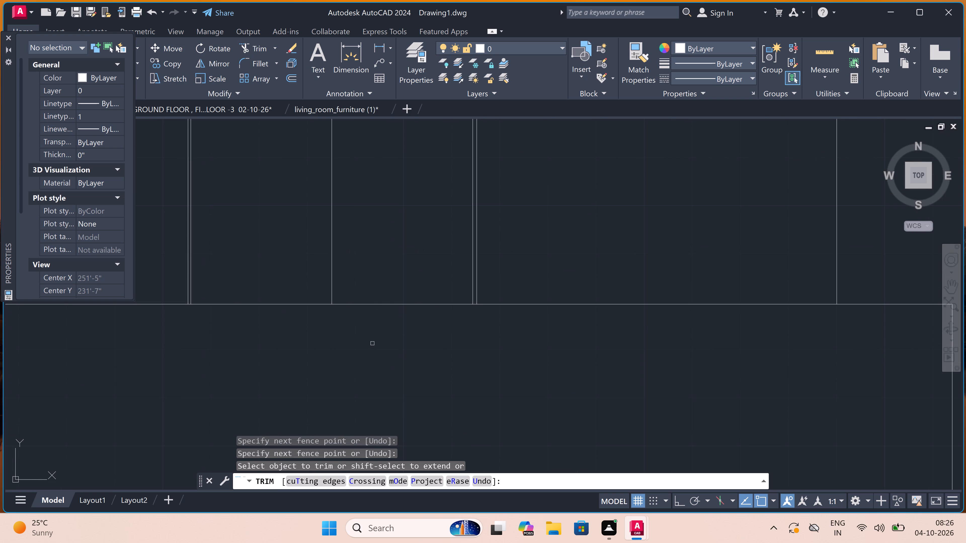
pyautogui.scroll(-5, 372, 343)
pyautogui.scroll(4, 263, 331)
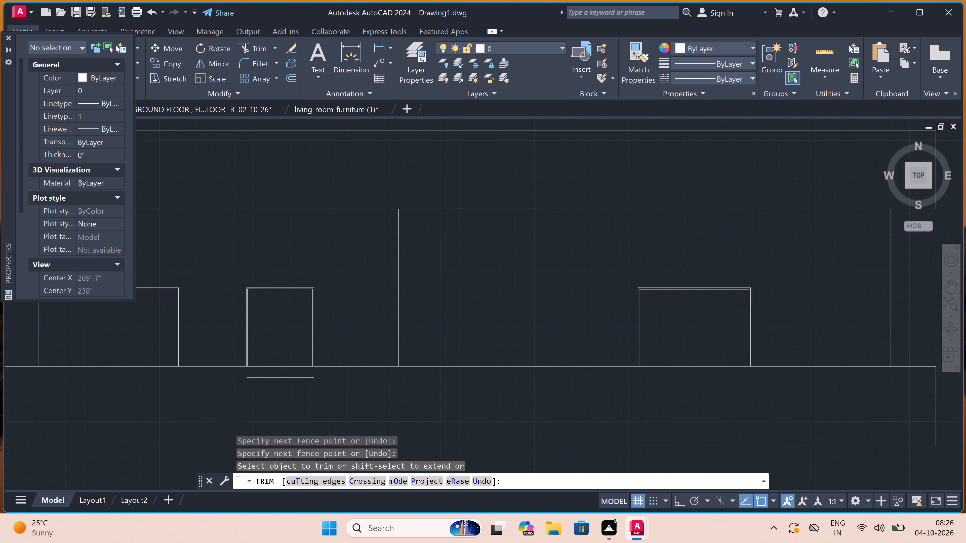
pyautogui.click(273, 396)
pyautogui.click(272, 412)
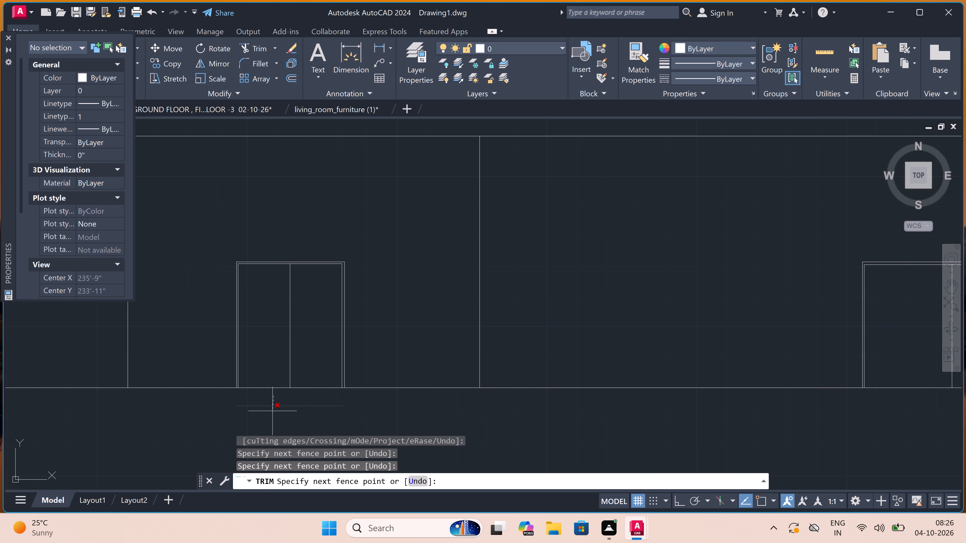
# Remove the leftover sill lines inside the band beneath the two top-floor windows left of the door.
pyautogui.scroll(-5, 285, 387)
pyautogui.scroll(3, 171, 384)
pyautogui.scroll(-4, 155, 389)
pyautogui.scroll(4, 124, 400)
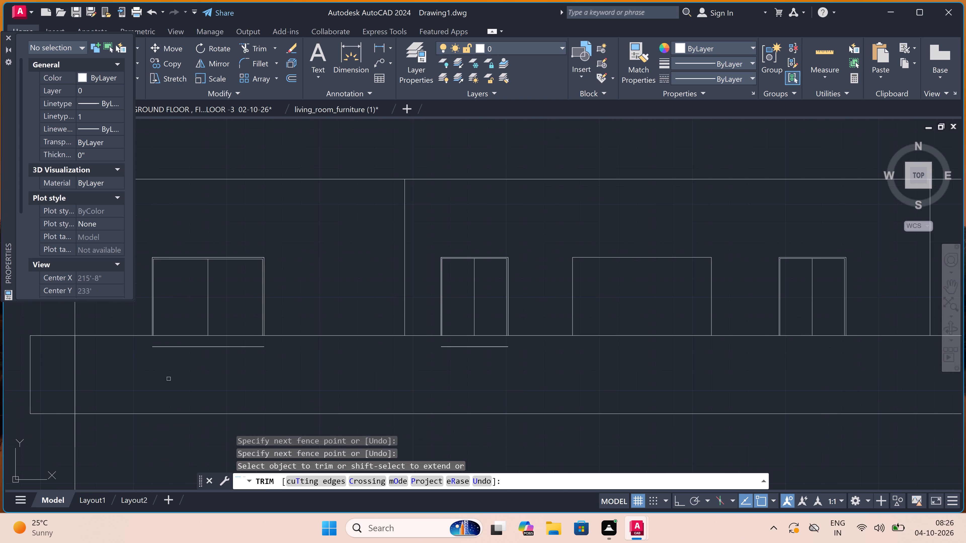
pyautogui.click(199, 348)
pyautogui.click(202, 346)
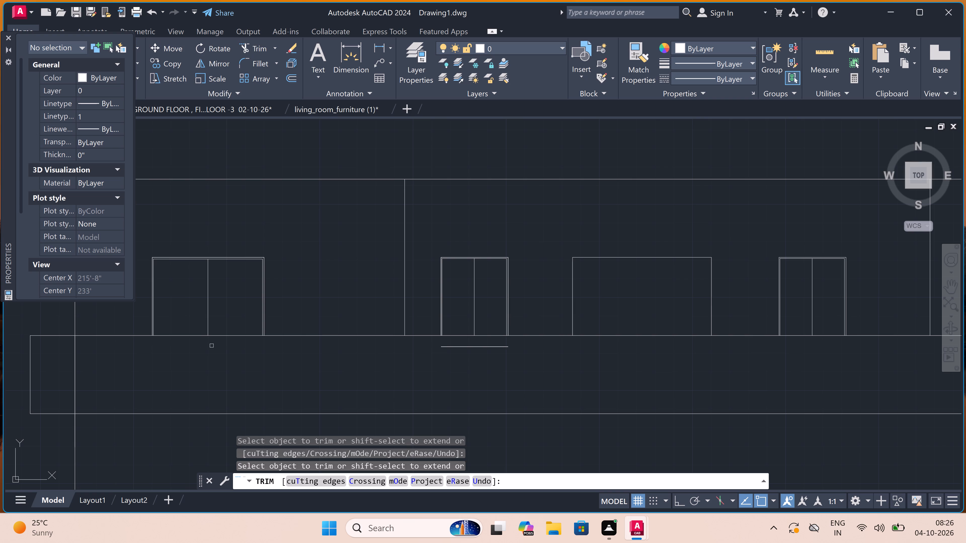
pyautogui.doubleClick(459, 346)
pyautogui.click(459, 346)
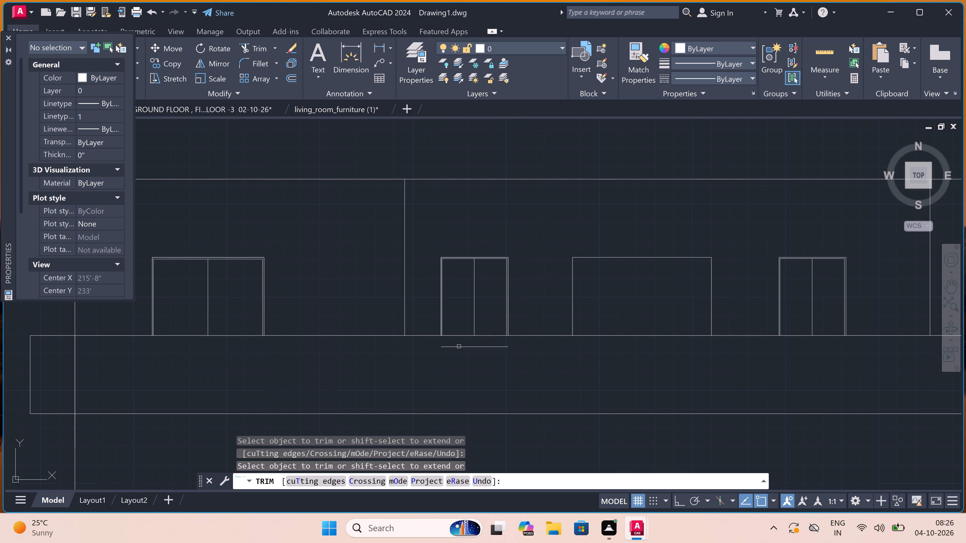
# Remove the last leftover sill line inside the band beneath the top-floor narrow window left of the door.
pyautogui.click(459, 346)
# Fence-trim the middle floor's wide window right of the door and the end wall line inside the band below, removing the window's leftover sill and mullion pieces.
pyautogui.scroll(-6, 420, 332)
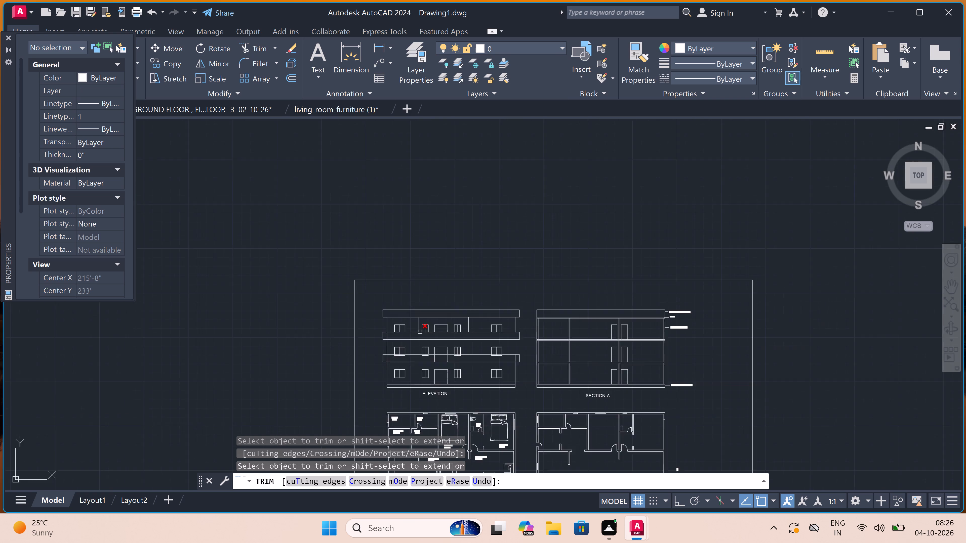
pyautogui.scroll(-1, 420, 332)
pyautogui.scroll(4, 445, 346)
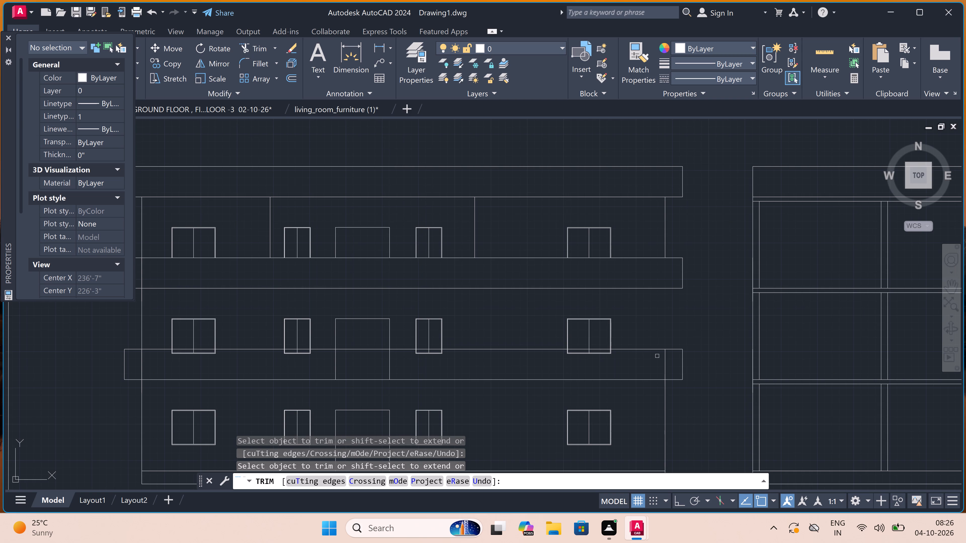
pyautogui.scroll(3, 665, 355)
pyautogui.doubleClick(678, 349)
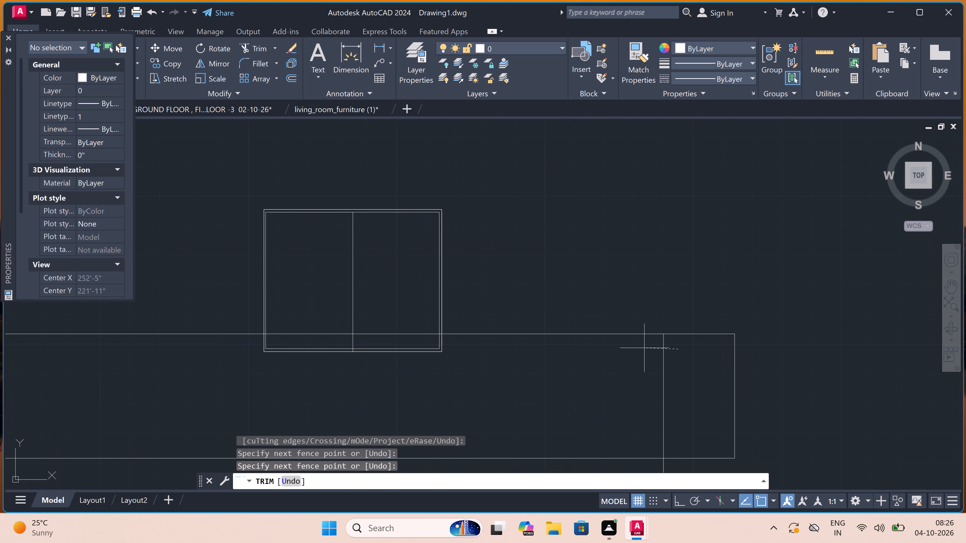
pyautogui.click(256, 337)
pyautogui.click(342, 340)
pyautogui.click(332, 373)
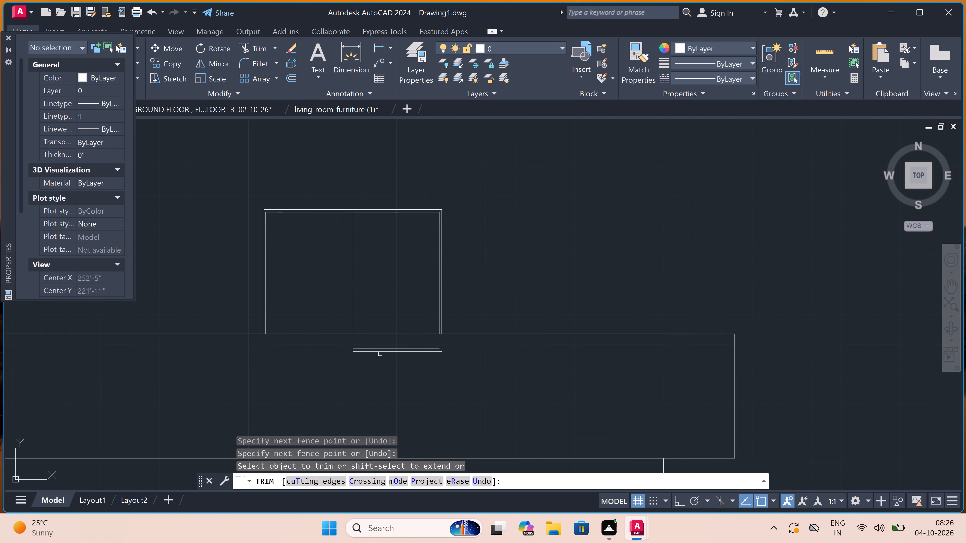
pyautogui.click(381, 352)
pyautogui.click(381, 344)
pyautogui.click(376, 367)
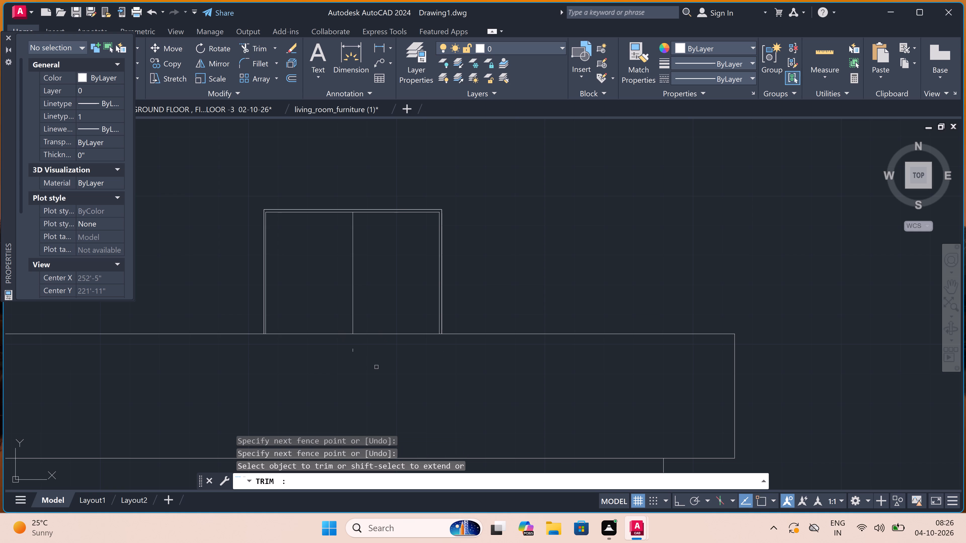
pyautogui.scroll(3, 365, 341)
pyautogui.doubleClick(359, 354)
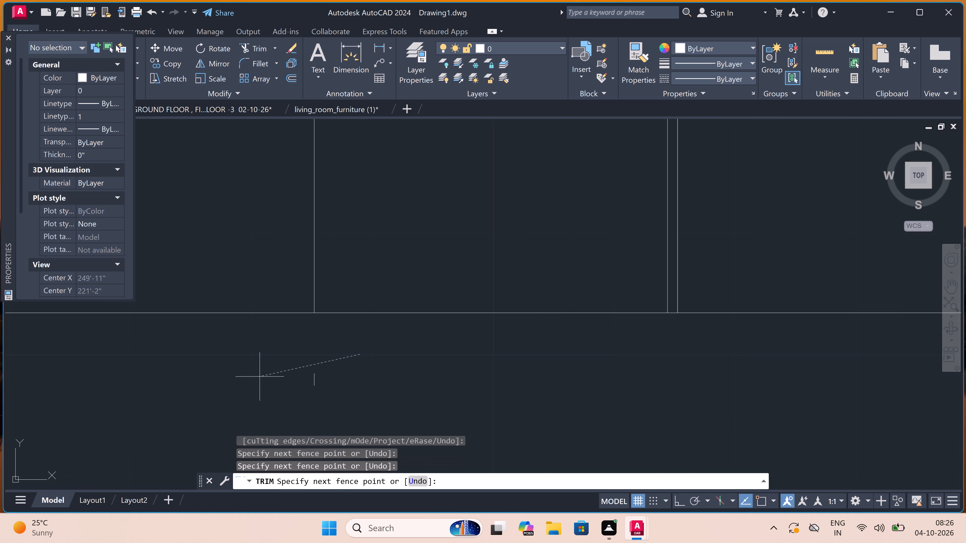
pyautogui.click(311, 386)
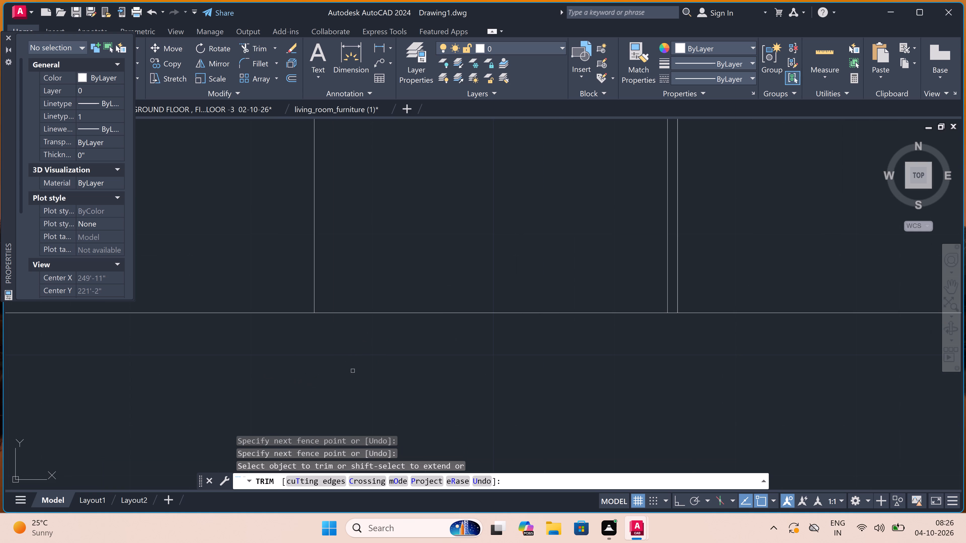
# Trim the middle floor's narrow window left of the door where it overlaps the band beneath, and remove its leftover sill lines.
pyautogui.scroll(-3, 354, 370)
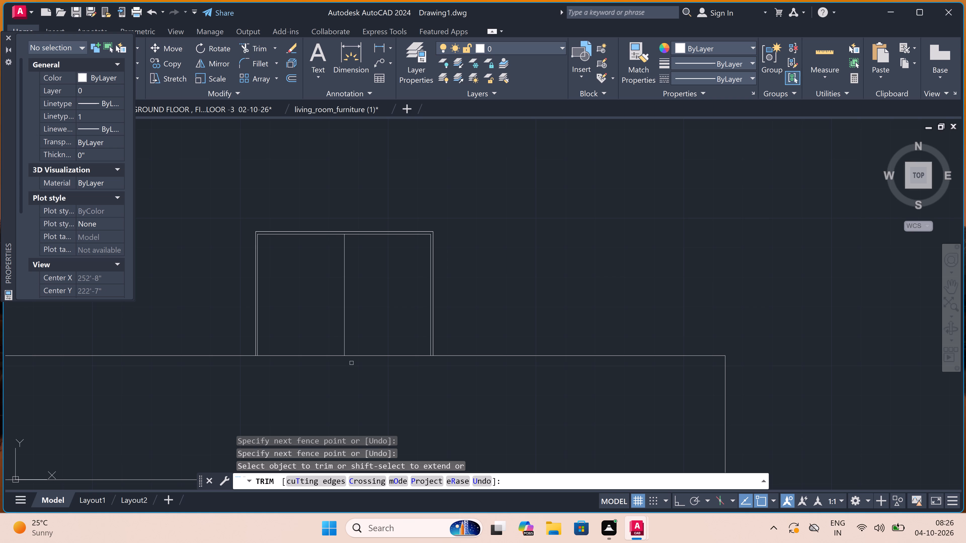
pyautogui.scroll(-3, 373, 332)
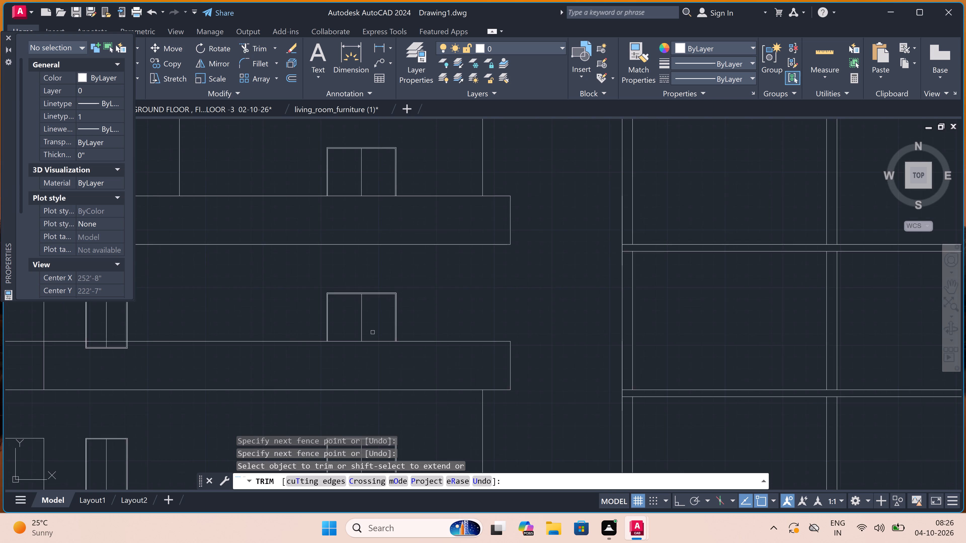
pyautogui.scroll(-3, 358, 329)
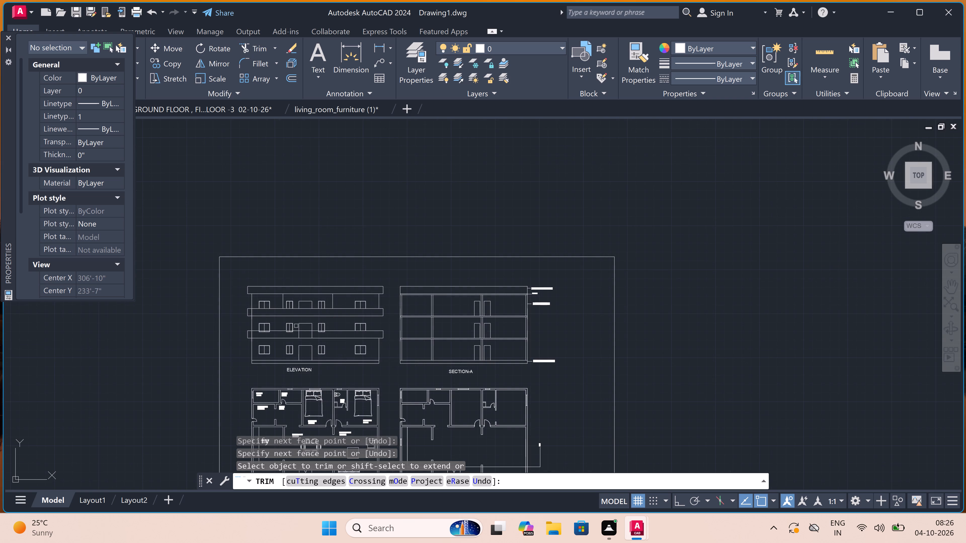
pyautogui.scroll(4, 296, 327)
pyautogui.scroll(1, 218, 354)
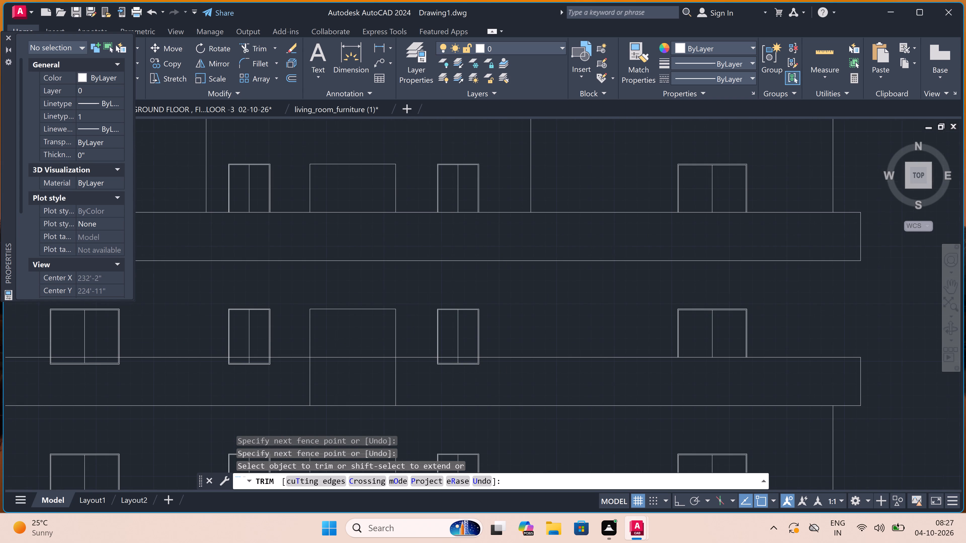
pyautogui.scroll(2, 218, 354)
pyautogui.click(210, 385)
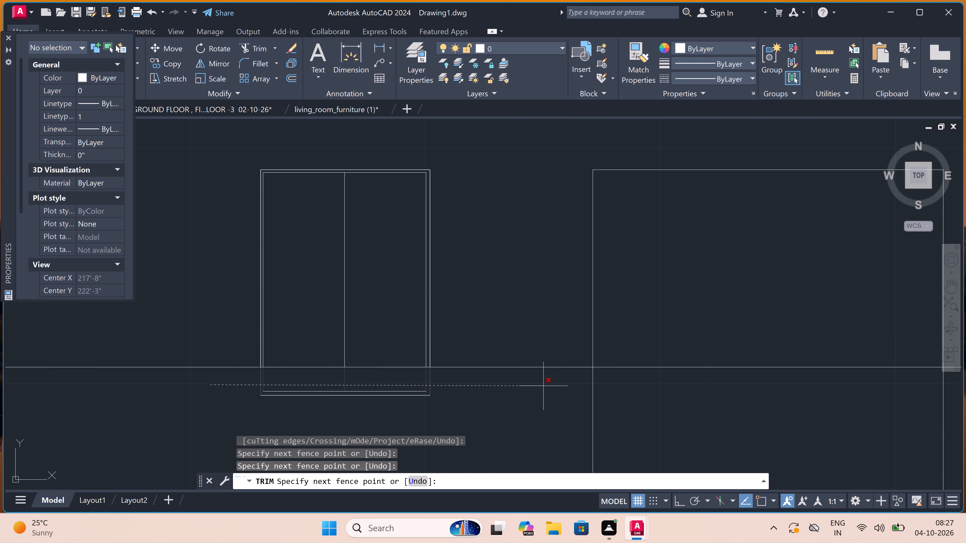
pyautogui.click(496, 378)
pyautogui.click(419, 374)
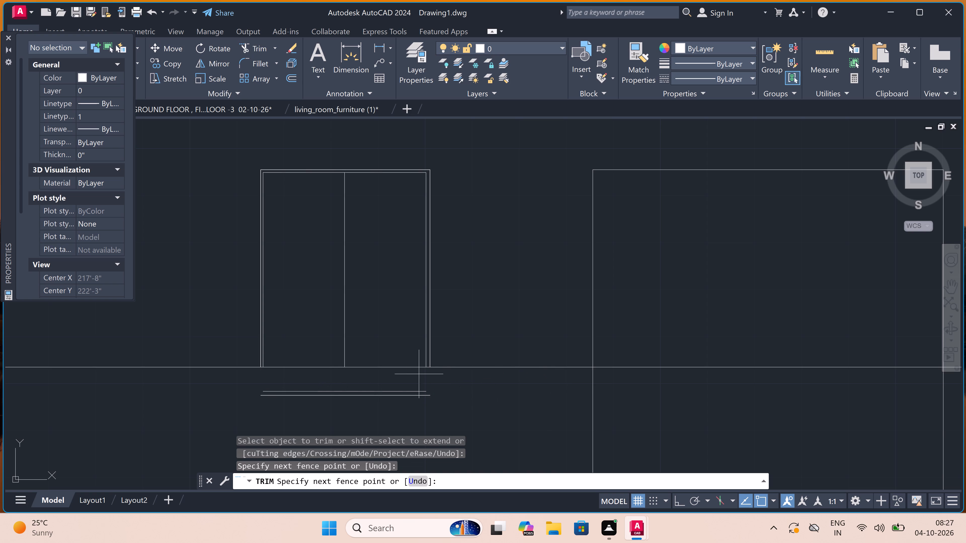
pyautogui.click(334, 394)
pyautogui.click(335, 392)
pyautogui.click(329, 401)
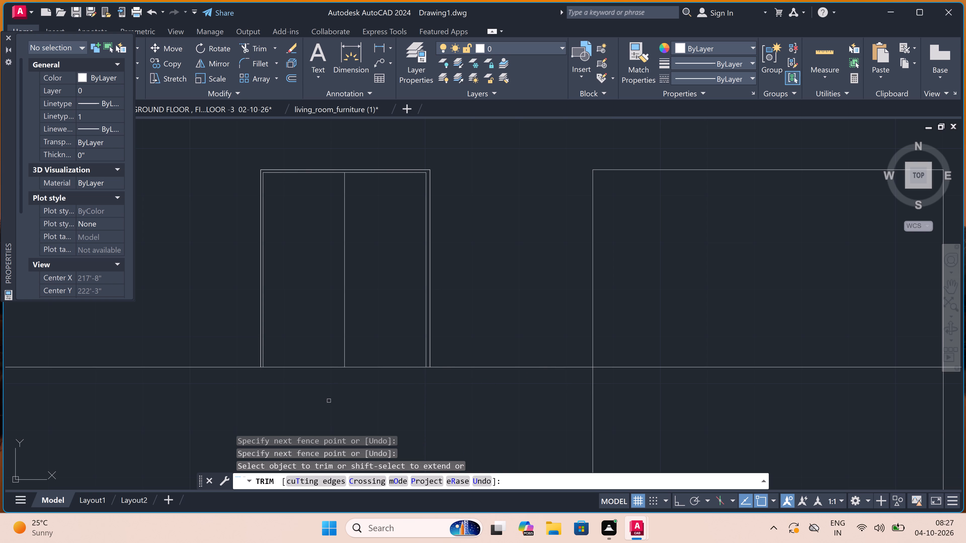
# Trim the middle floor's wide window left of the door at the band's top edge and erase its leftover sill lines inside the band.
pyautogui.scroll(-4, 340, 383)
pyautogui.scroll(4, 254, 378)
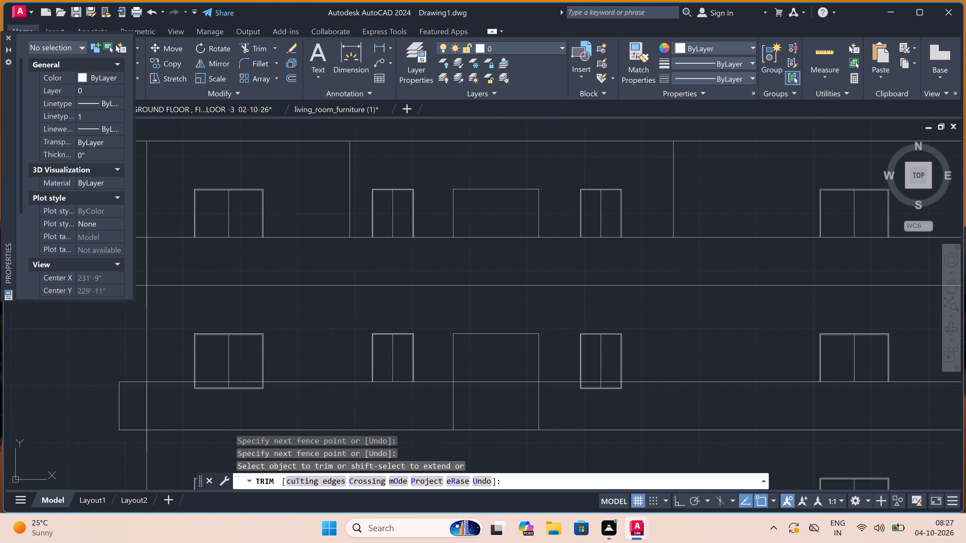
pyautogui.scroll(-3, 150, 380)
pyautogui.scroll(3, 136, 383)
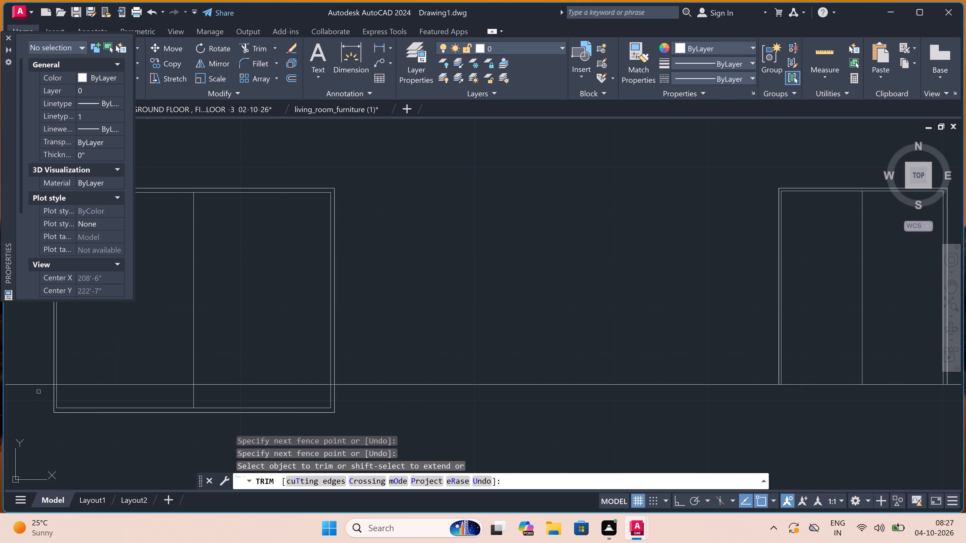
pyautogui.doubleClick(37, 393)
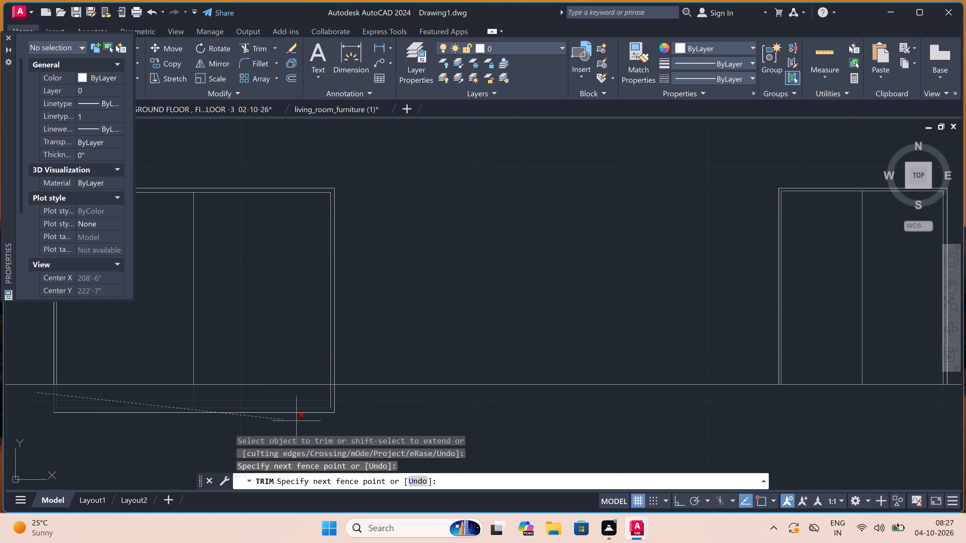
pyautogui.click(426, 395)
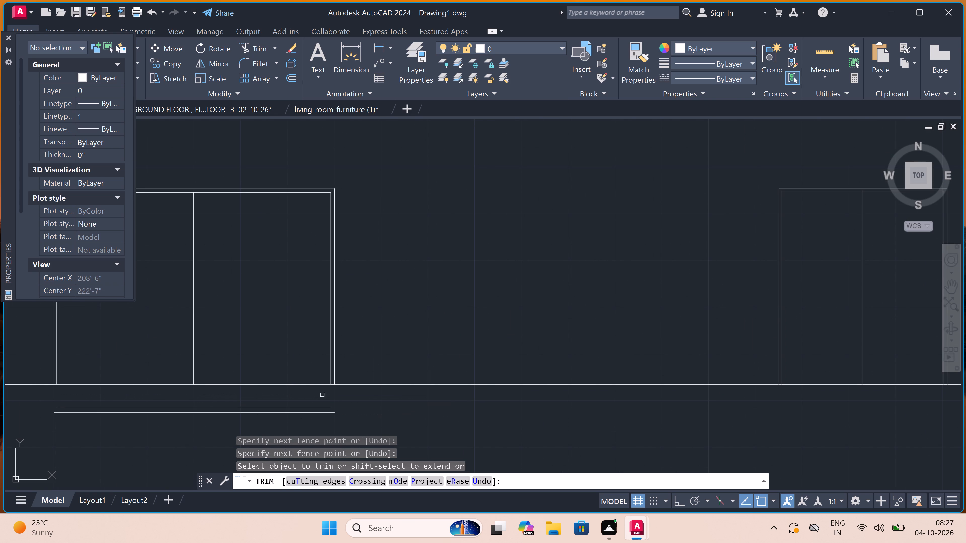
pyautogui.scroll(-2, 288, 394)
pyautogui.click(288, 394)
pyautogui.click(272, 410)
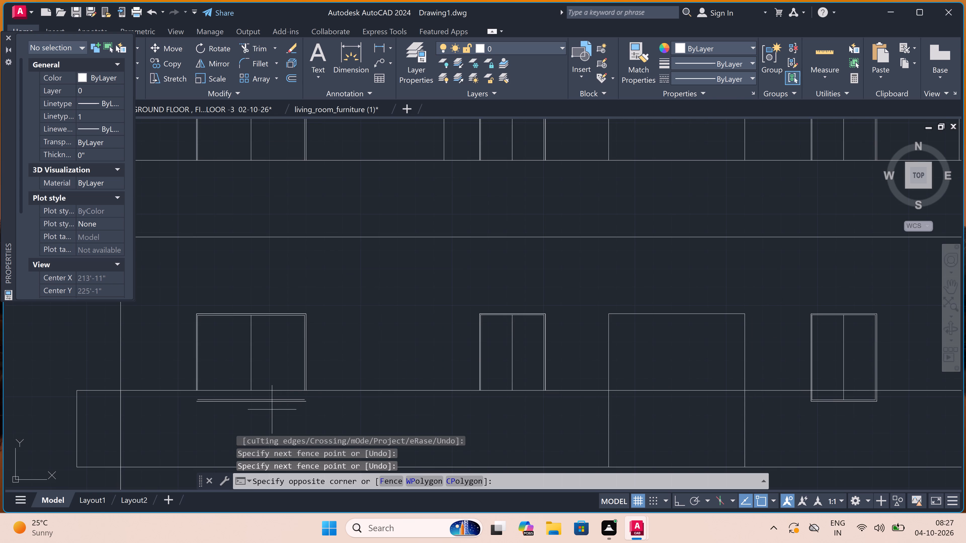
pyautogui.click(275, 393)
pyautogui.click(275, 393)
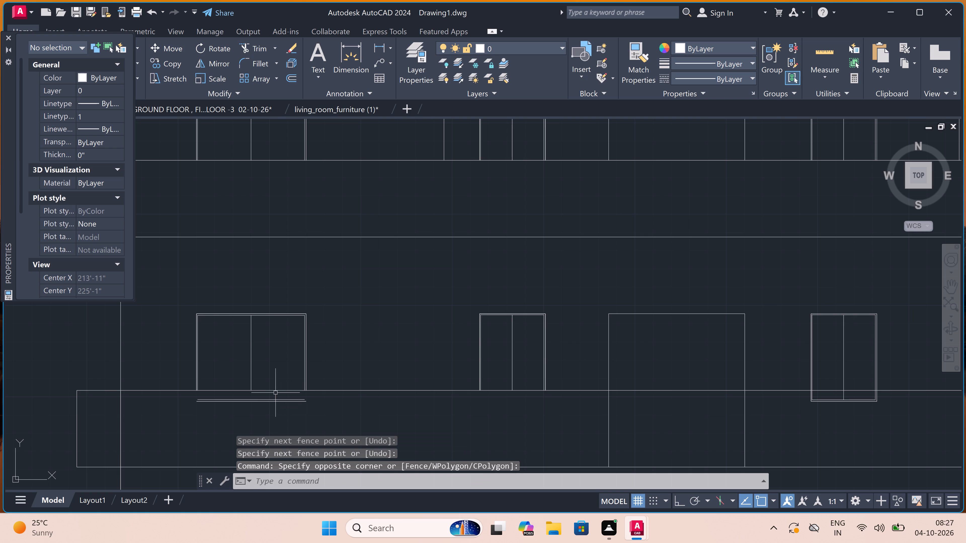
pyautogui.click(251, 412)
pyautogui.press('Delete')
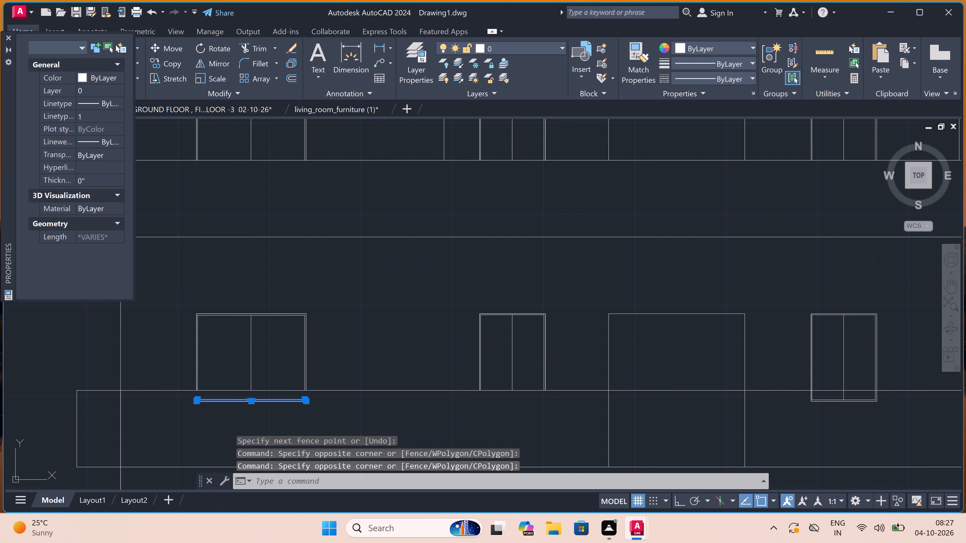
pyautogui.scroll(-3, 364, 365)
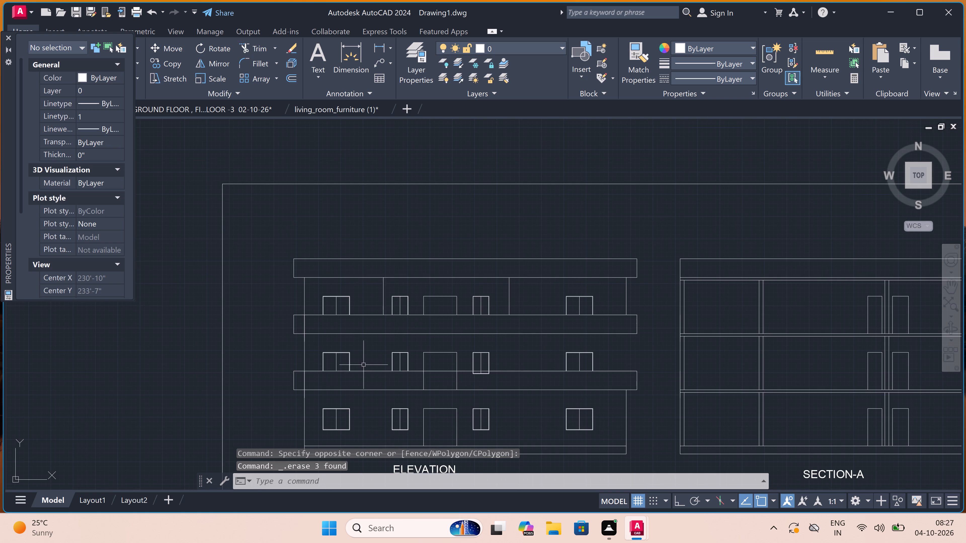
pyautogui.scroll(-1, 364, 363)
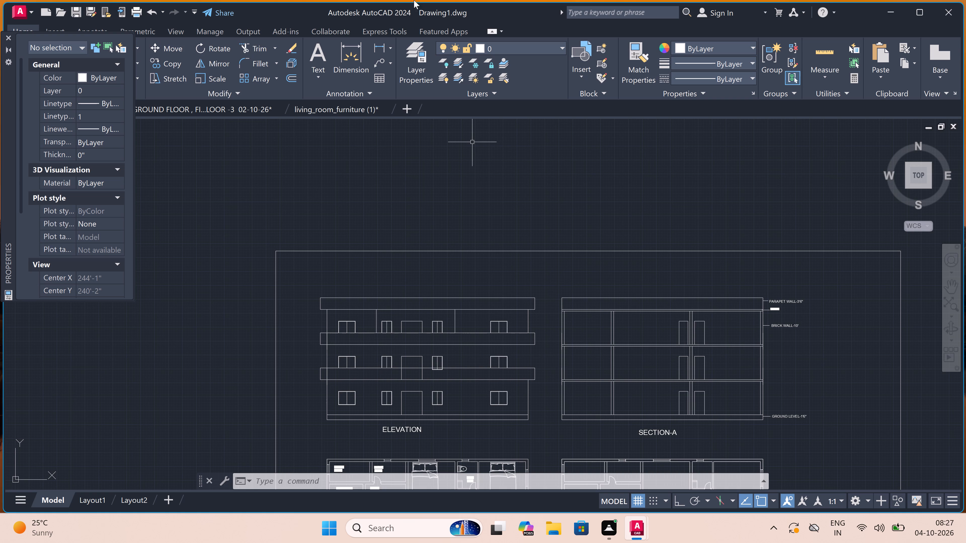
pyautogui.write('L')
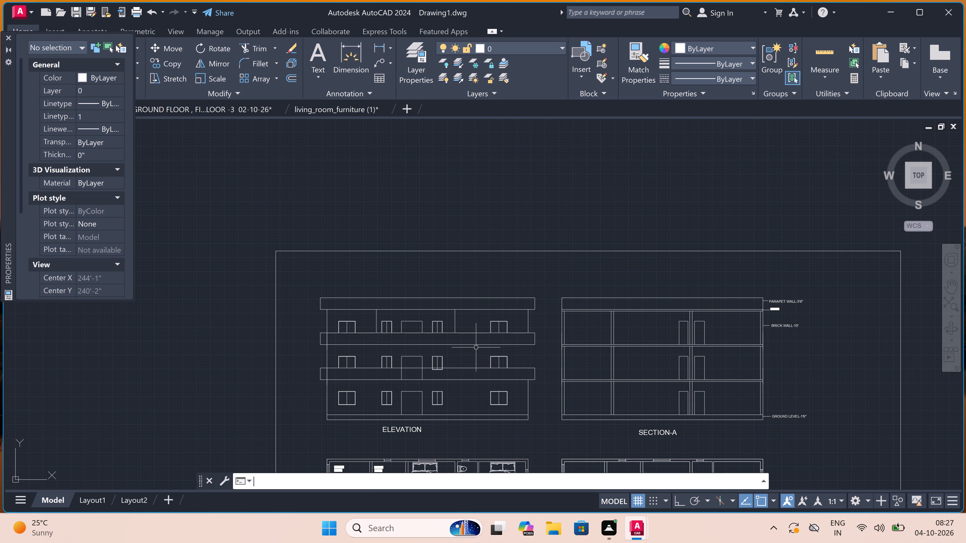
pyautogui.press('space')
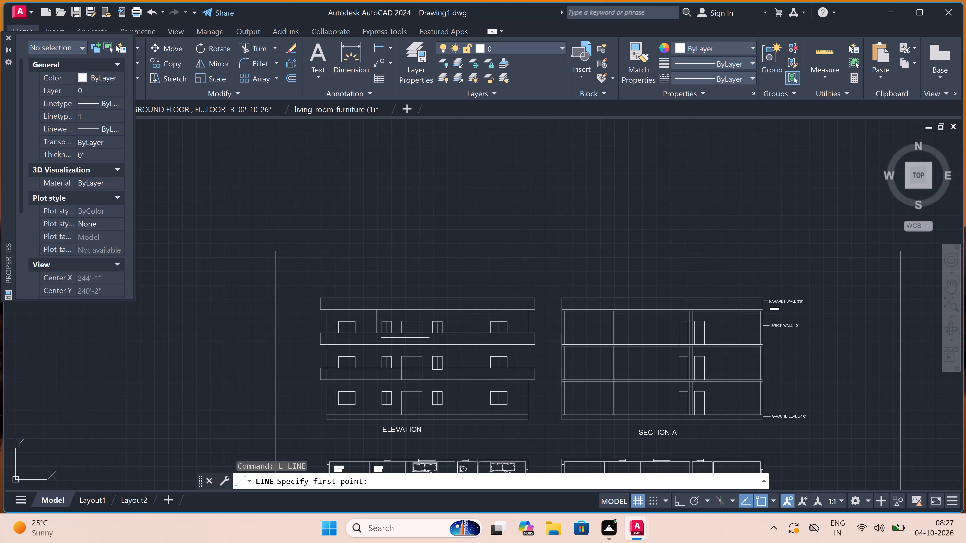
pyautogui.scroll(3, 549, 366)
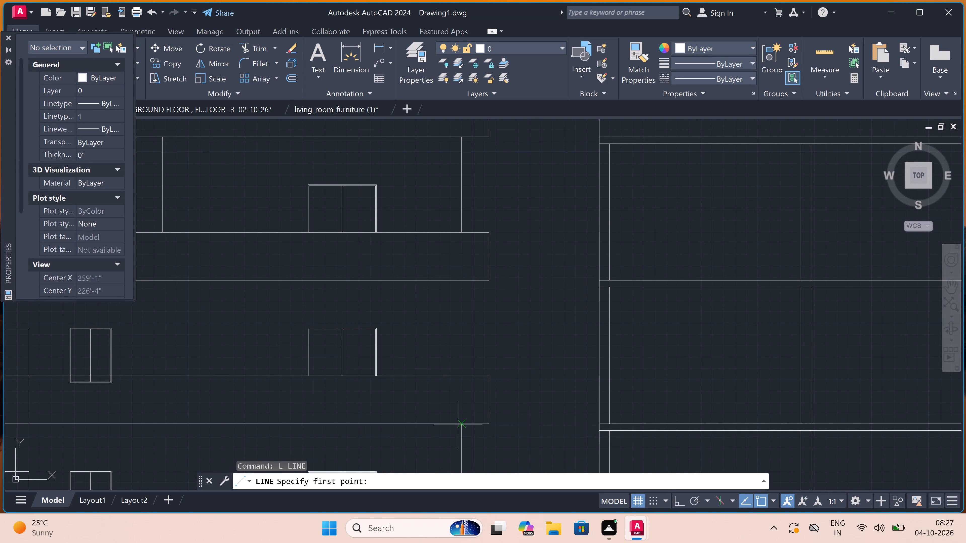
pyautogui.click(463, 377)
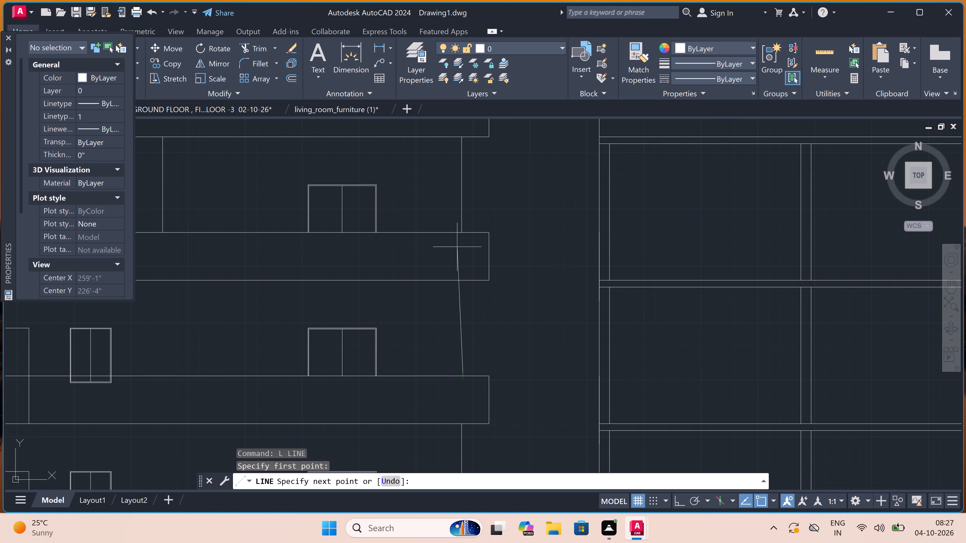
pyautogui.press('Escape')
# With Ortho on, draw the elevation's right end wall line from the lower band's underside up to the upper band's top edge.
pyautogui.press('space')
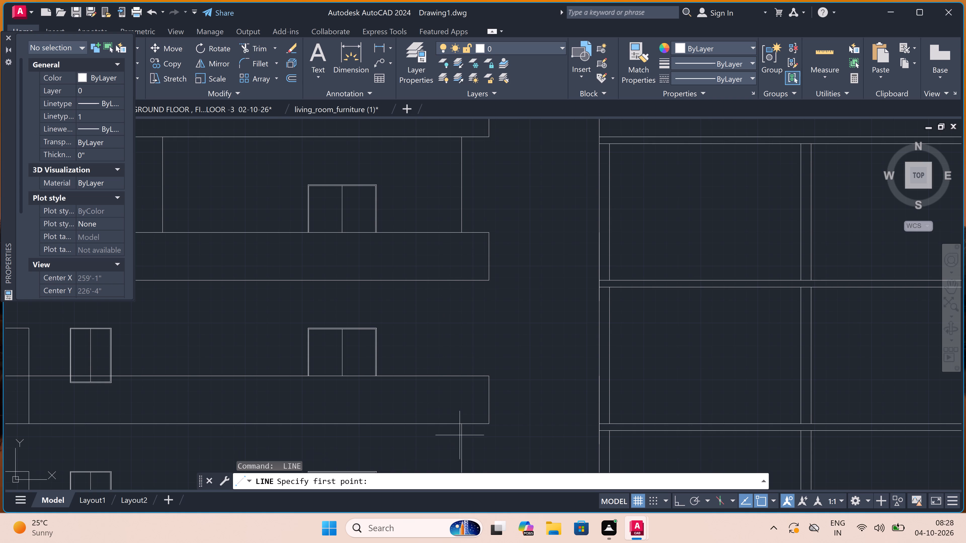
pyautogui.click(462, 426)
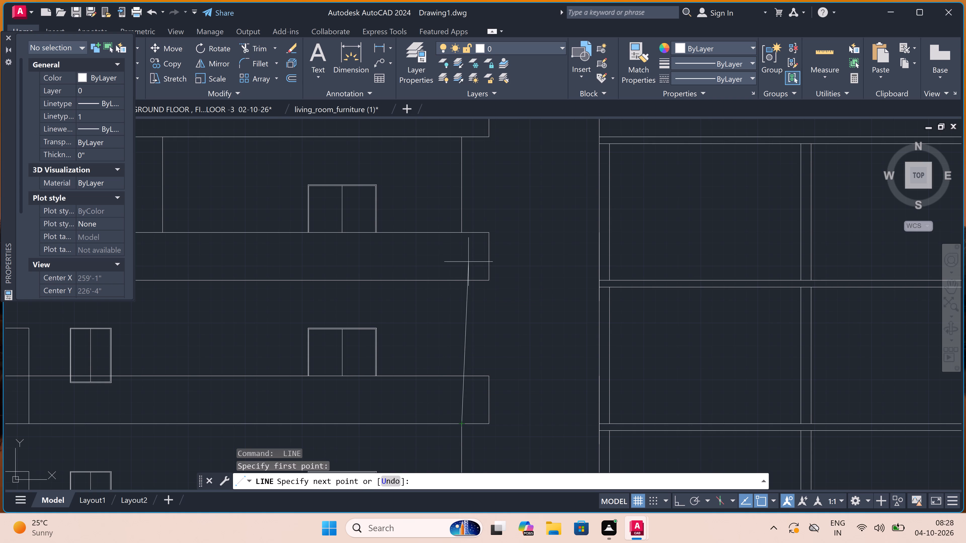
pyautogui.press('F8')
pyautogui.click(459, 234)
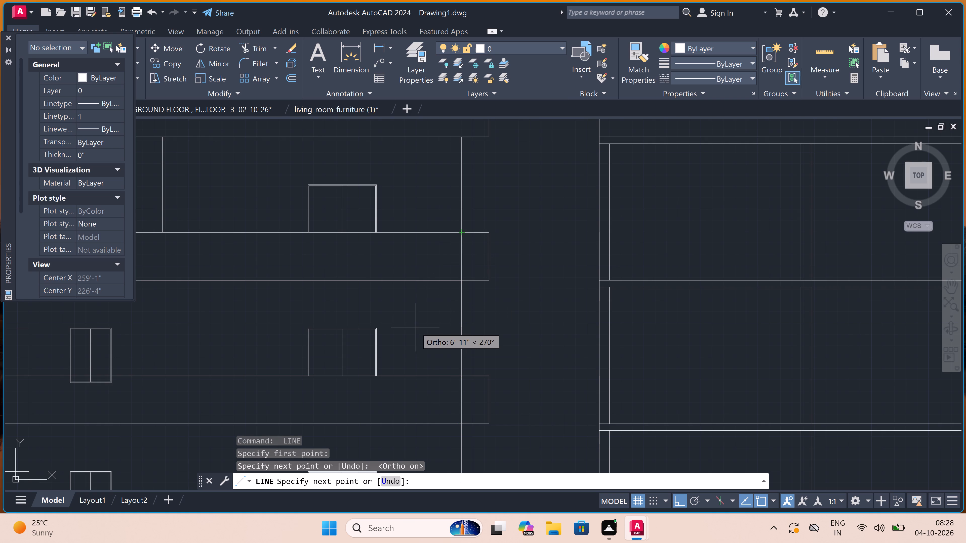
pyautogui.press('Escape')
# Trim the new right end wall line where it passes through the upper and lower horizontal floor bands.
pyautogui.write('TR')
pyautogui.press('space')
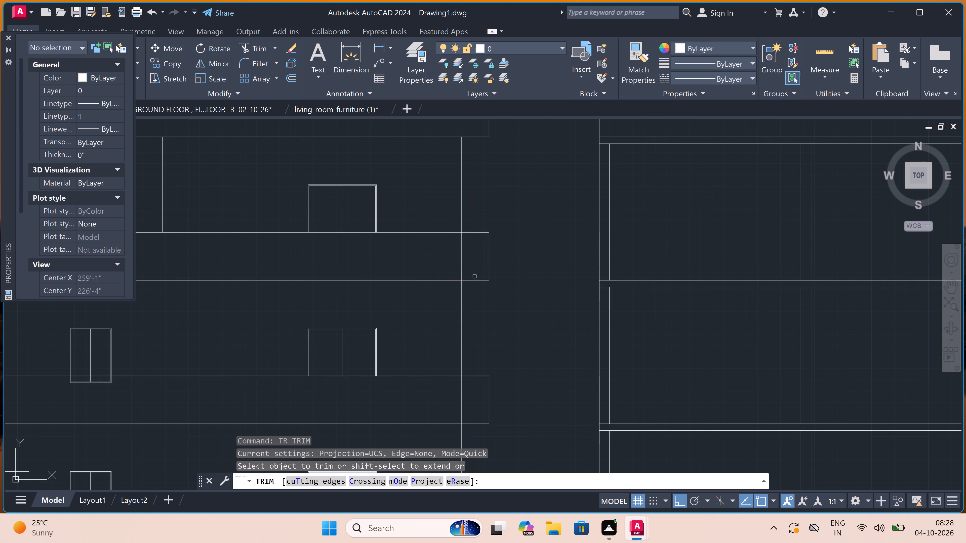
pyautogui.click(475, 251)
pyautogui.click(435, 258)
pyautogui.scroll(-2, 435, 259)
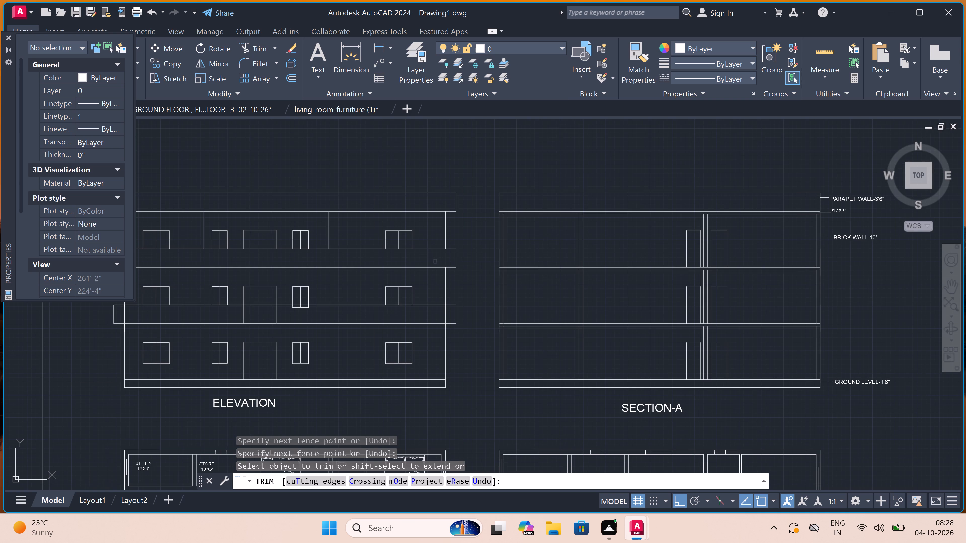
pyautogui.scroll(2, 441, 332)
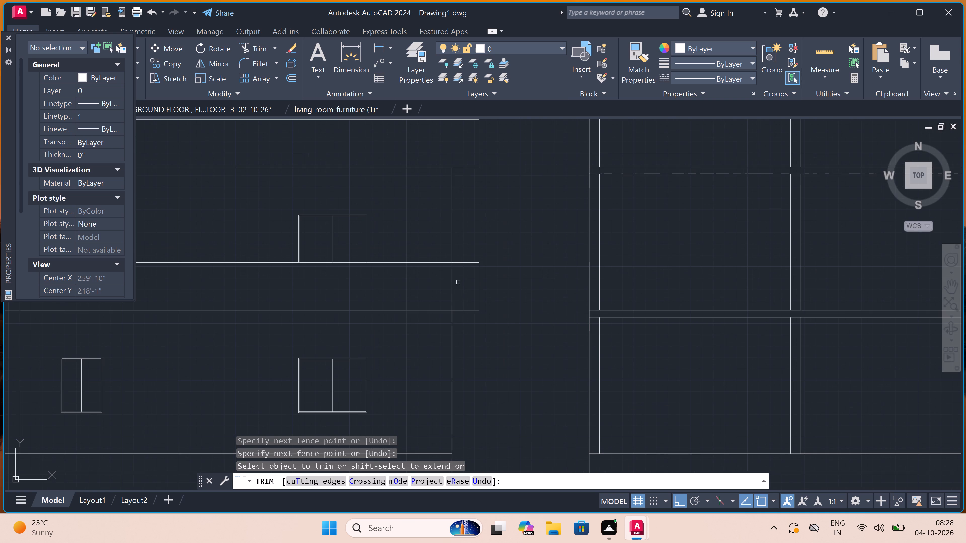
pyautogui.click(459, 281)
pyautogui.click(427, 287)
# Extend the top floor's two inner wall lines with vertical lines from the upper band's top edge down to the plinth's top line.
pyautogui.press('Escape')
pyautogui.scroll(-2, 382, 283)
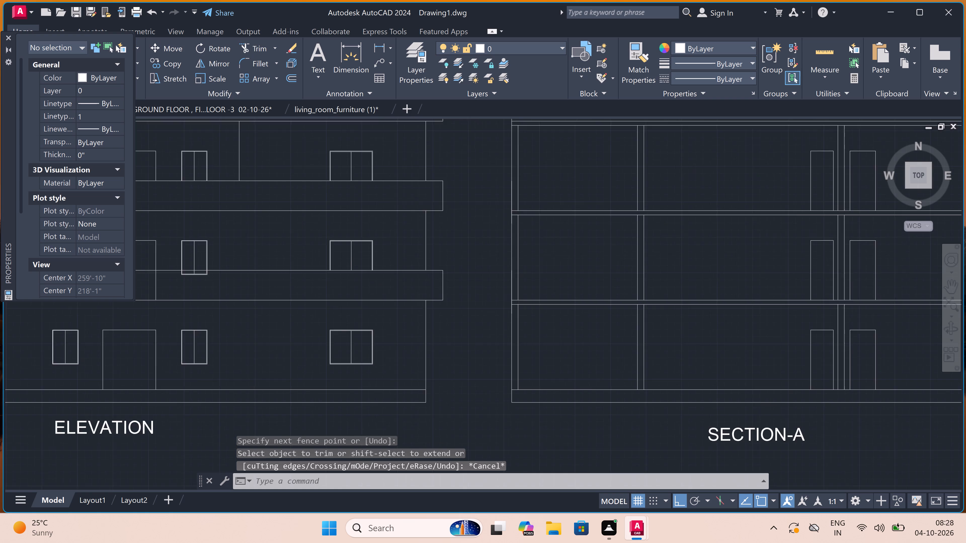
pyautogui.scroll(-2, 382, 283)
pyautogui.scroll(2, 309, 269)
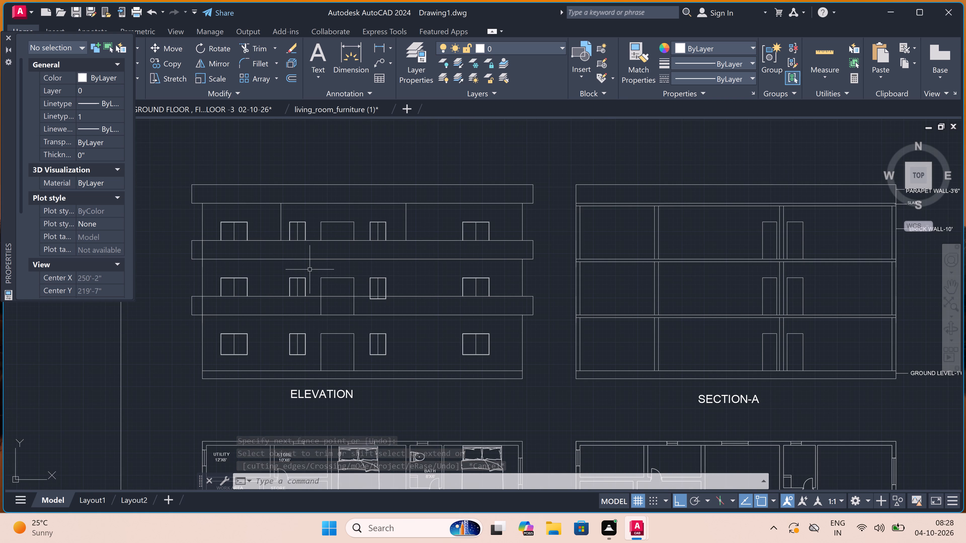
pyautogui.scroll(-2, 310, 269)
pyautogui.scroll(2, 287, 281)
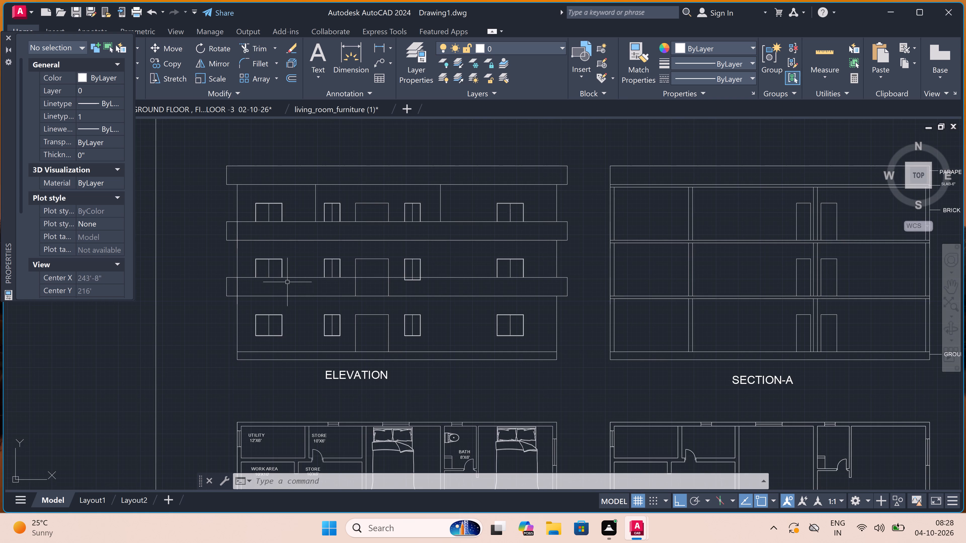
pyautogui.press('l')
pyautogui.press('space')
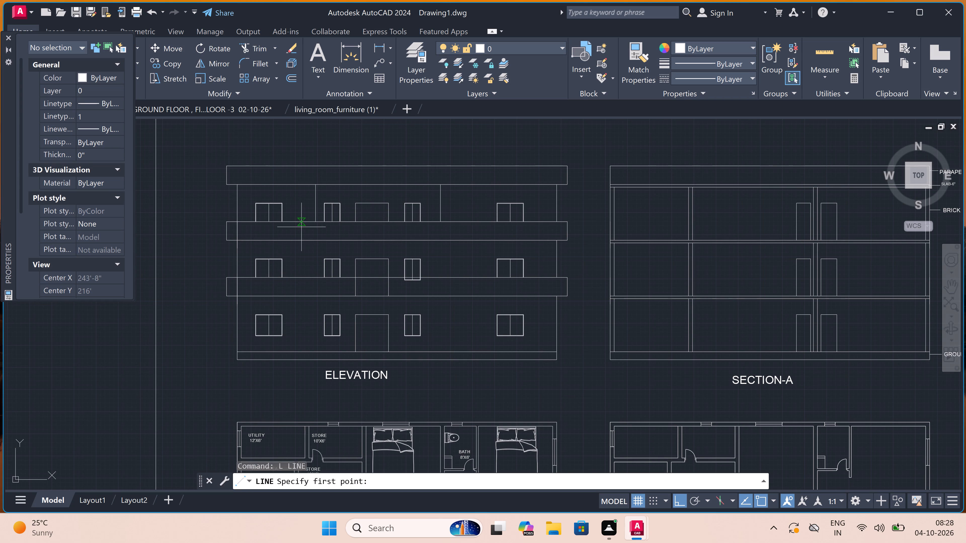
pyautogui.click(315, 221)
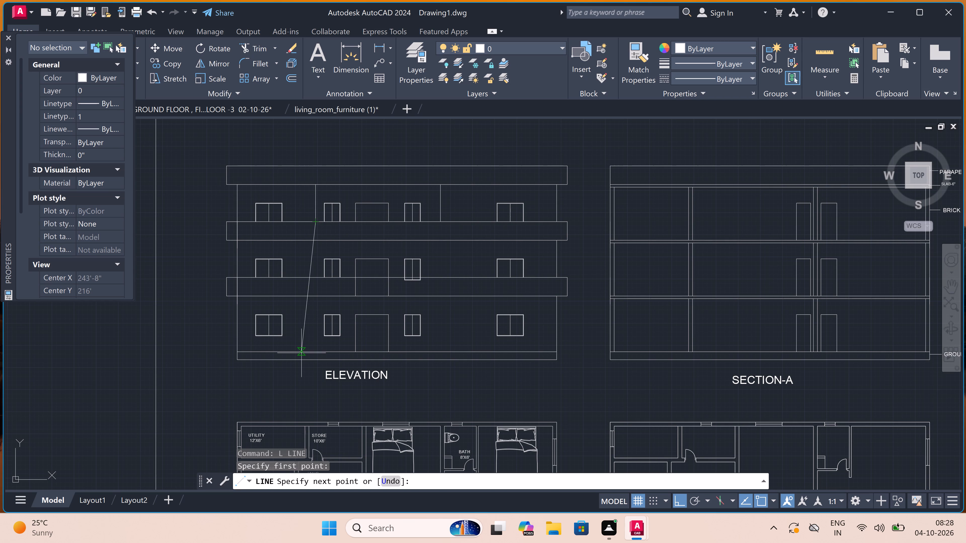
pyautogui.click(315, 351)
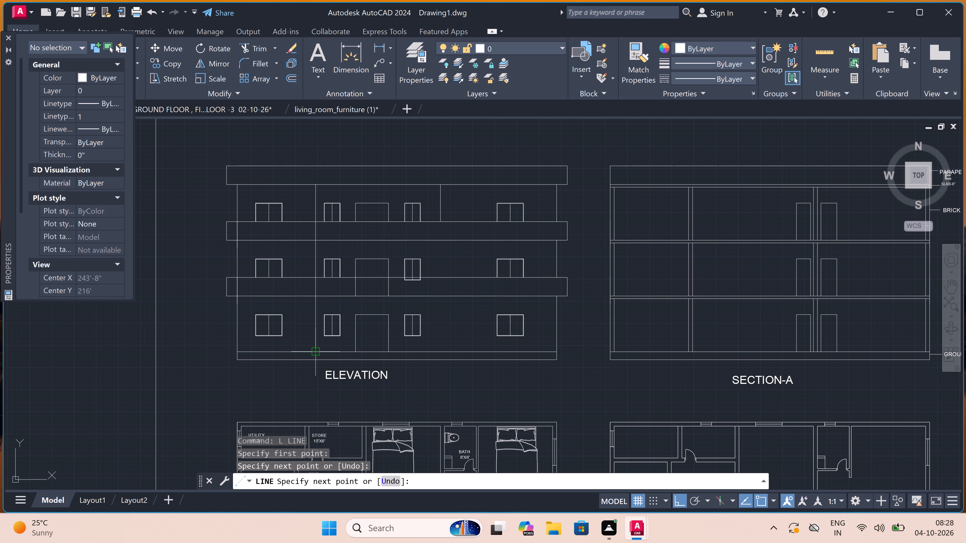
pyautogui.press('Escape')
pyautogui.press('space')
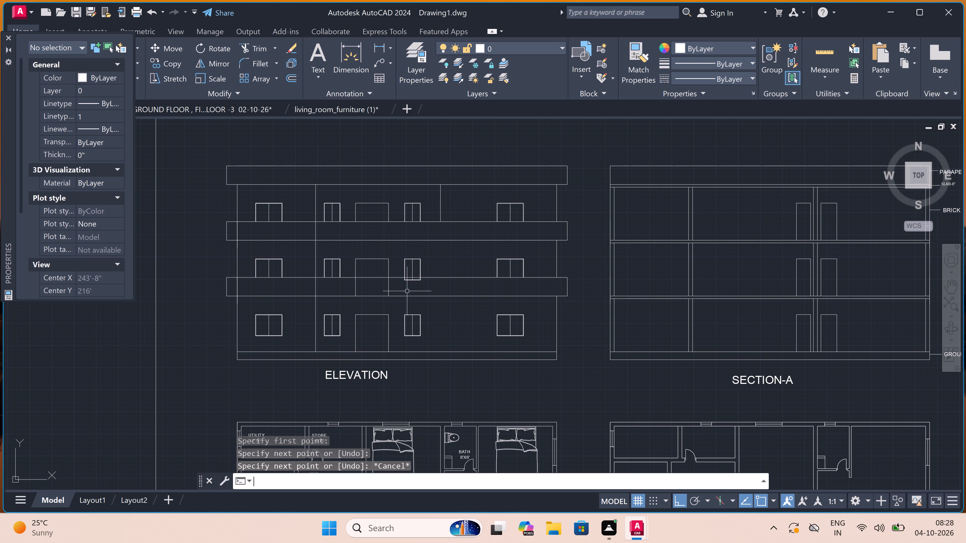
pyautogui.doubleClick(438, 218)
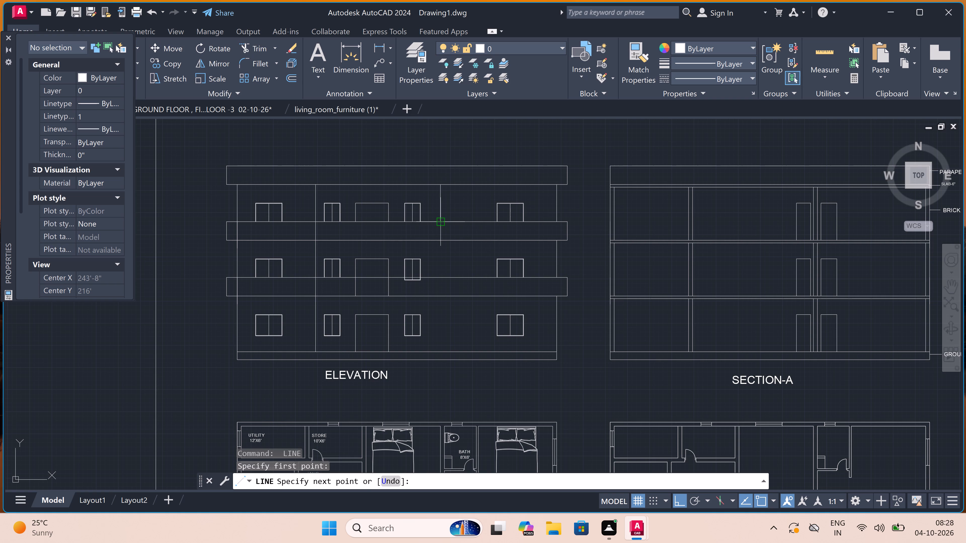
pyautogui.click(440, 352)
pyautogui.press('Escape')
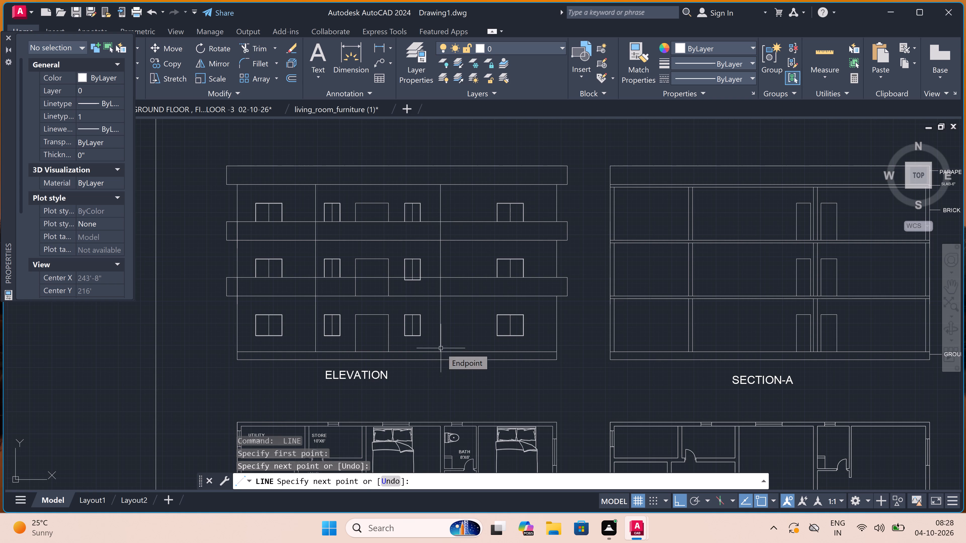
# Trim both new inner wall lines where they pass through the upper and lower horizontal floor bands.
pyautogui.write('TR')
pyautogui.press('space')
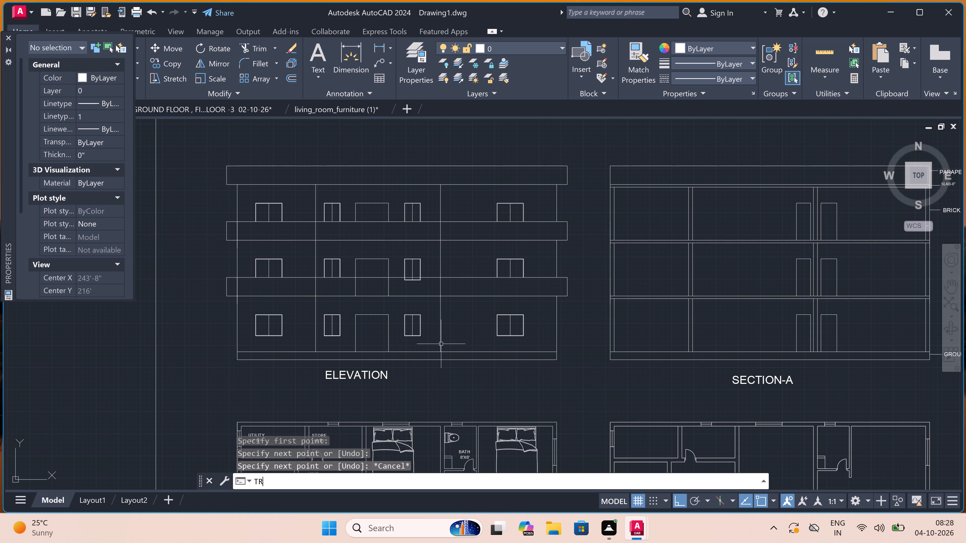
pyautogui.click(439, 290)
pyautogui.click(440, 224)
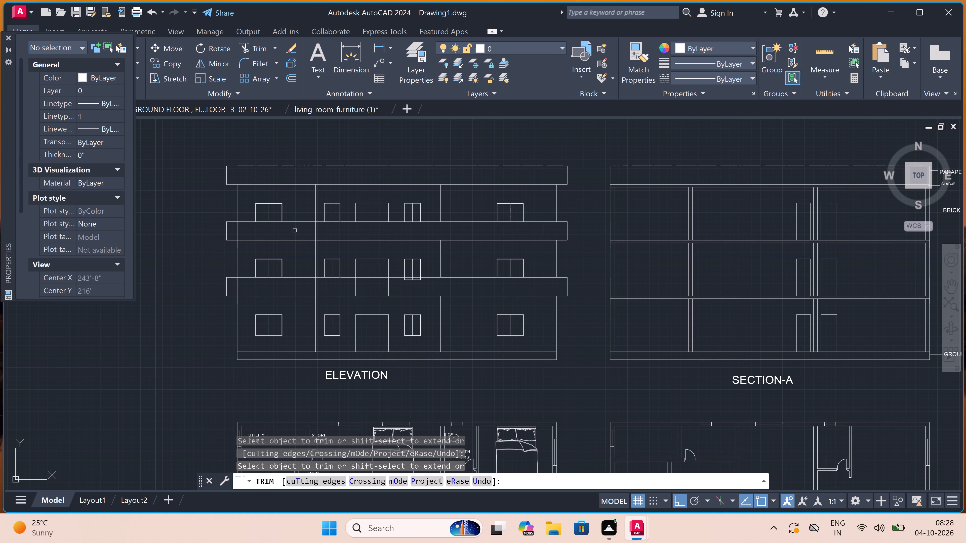
pyautogui.click(234, 232)
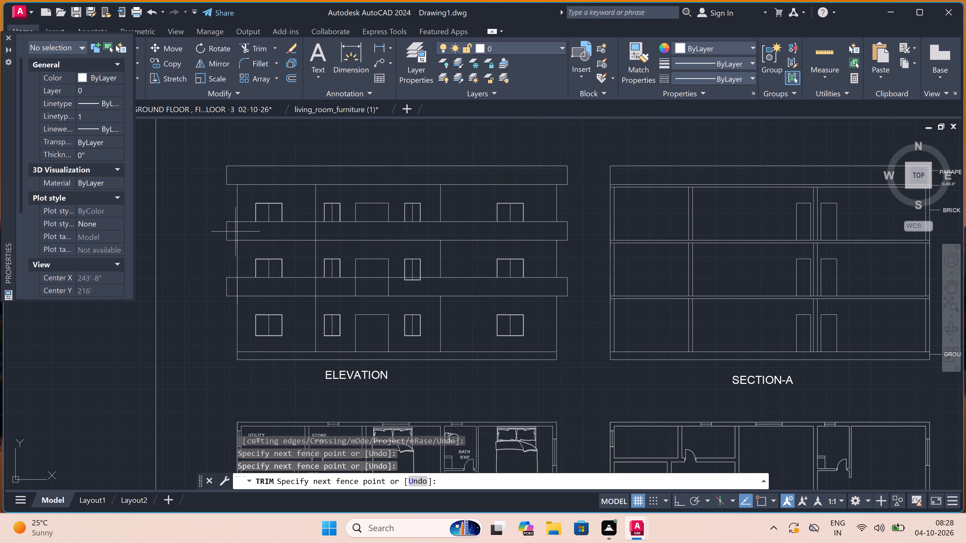
pyautogui.click(319, 237)
pyautogui.click(232, 290)
pyautogui.click(350, 288)
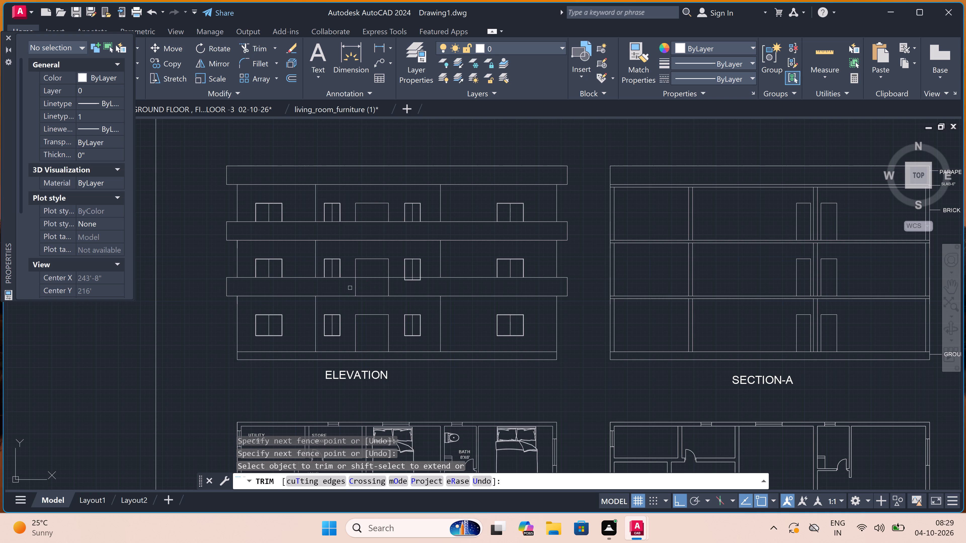
pyautogui.press('Escape')
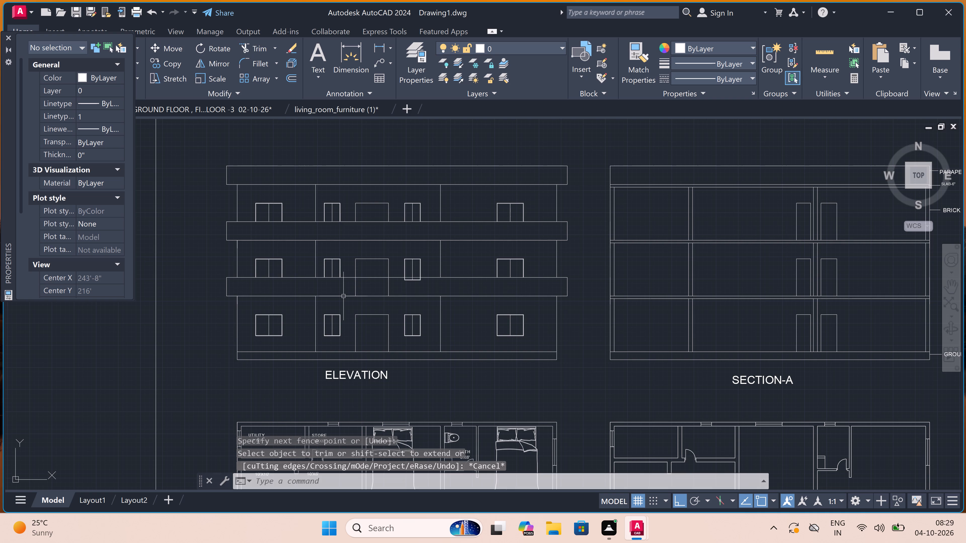
# Draw a rectangle just inside the elevation's ground-floor door outline as its inner frame, reaching down to the plinth's top line.
pyautogui.write('REC')
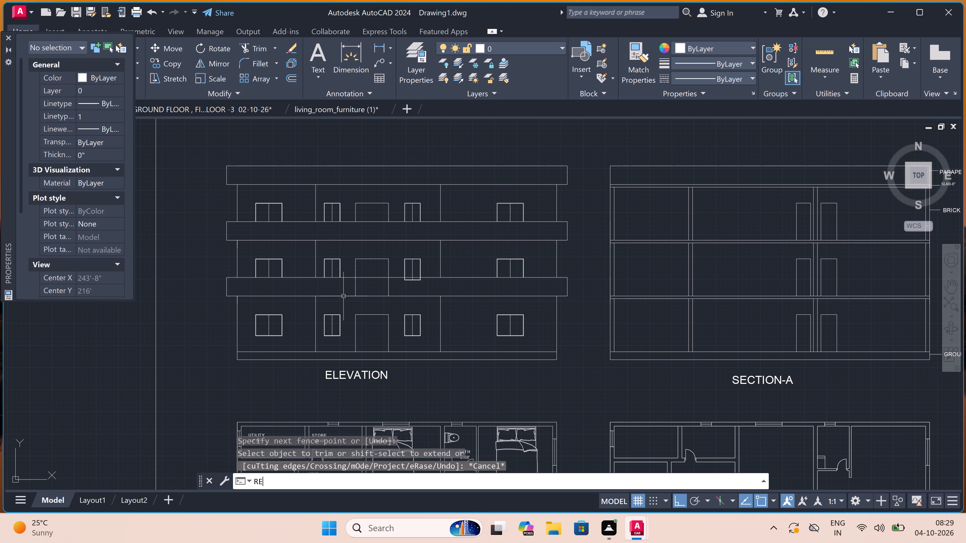
pyautogui.press('space')
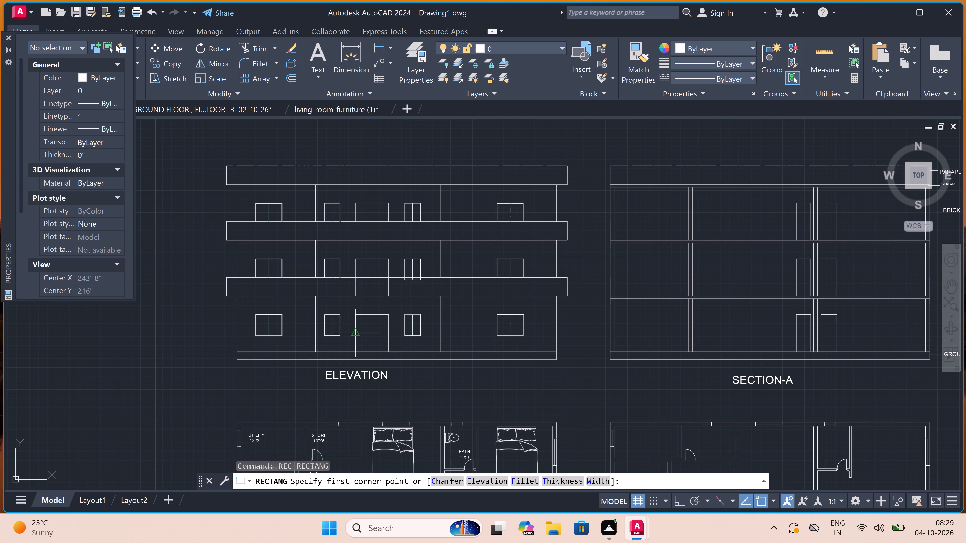
pyautogui.scroll(4, 354, 313)
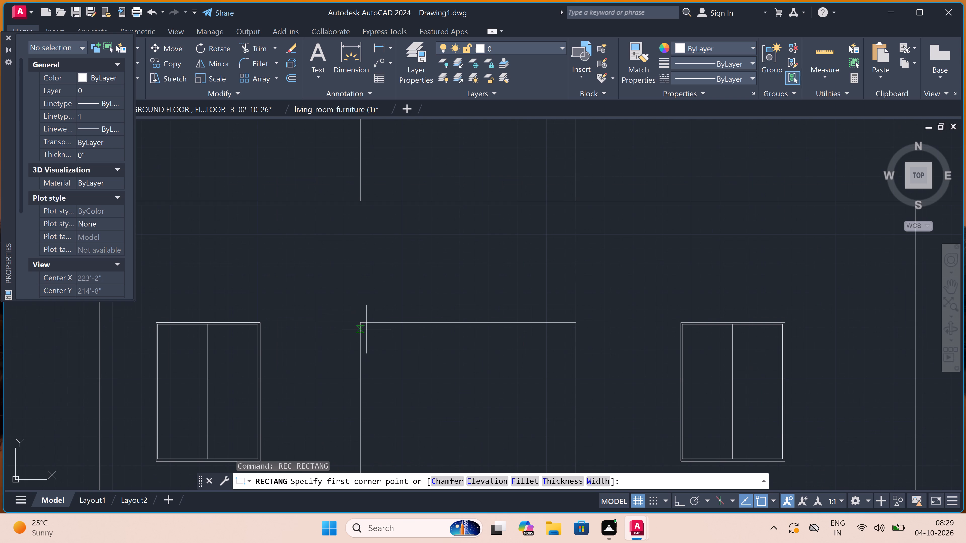
pyautogui.scroll(2, 366, 329)
pyautogui.click(366, 327)
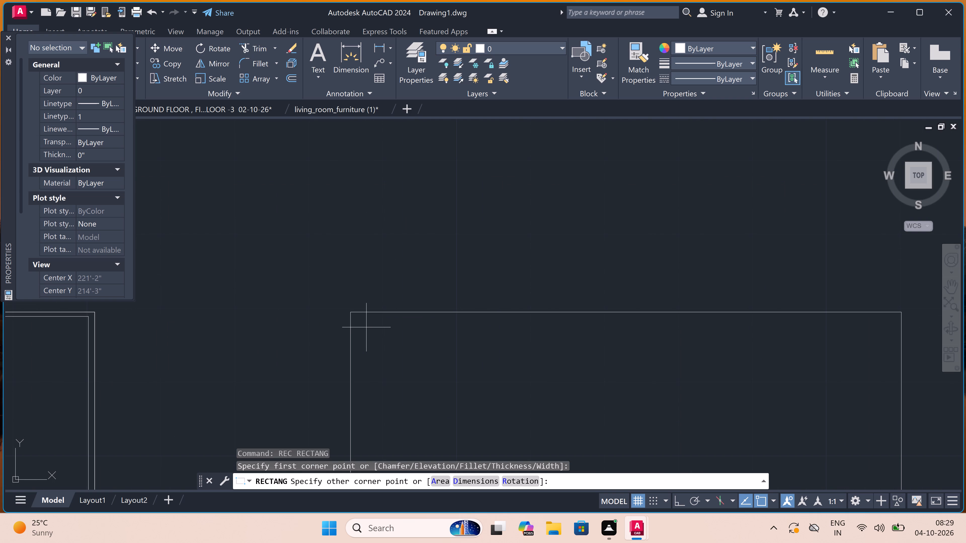
pyautogui.scroll(-3, 366, 327)
pyautogui.scroll(-4, 382, 357)
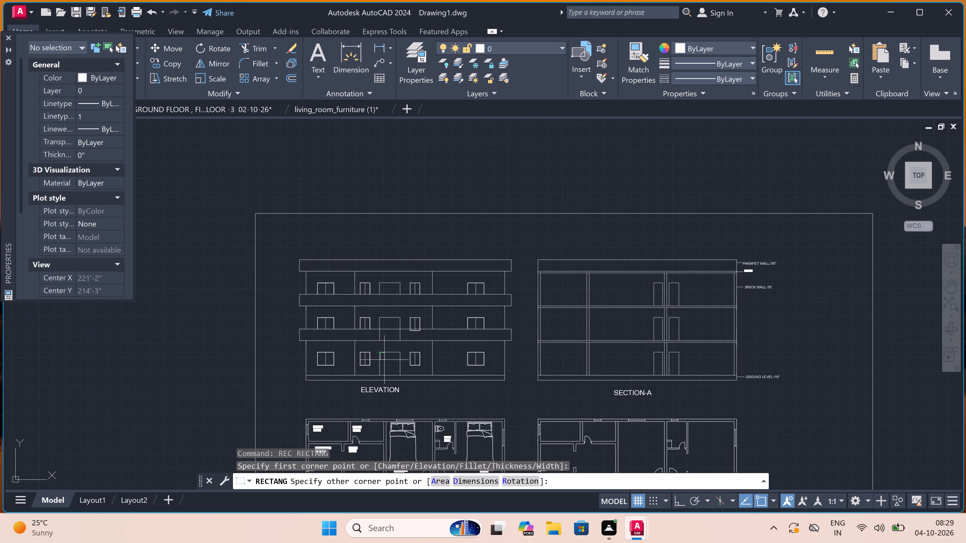
pyautogui.scroll(4, 397, 374)
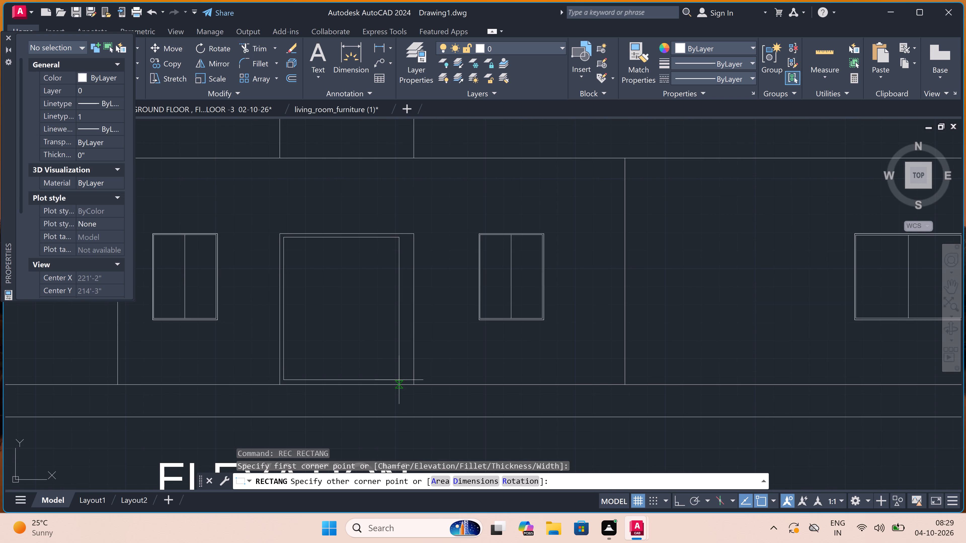
pyautogui.scroll(2, 406, 381)
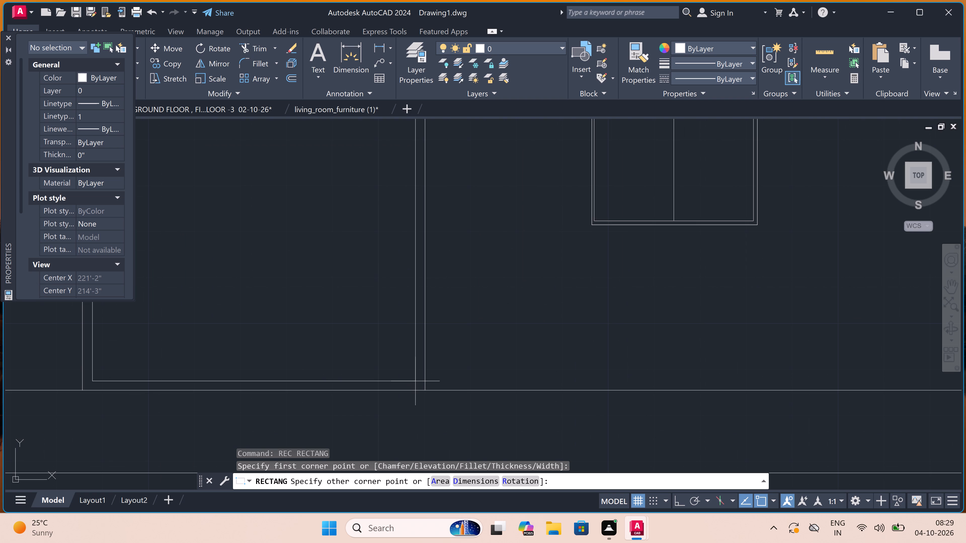
pyautogui.click(418, 385)
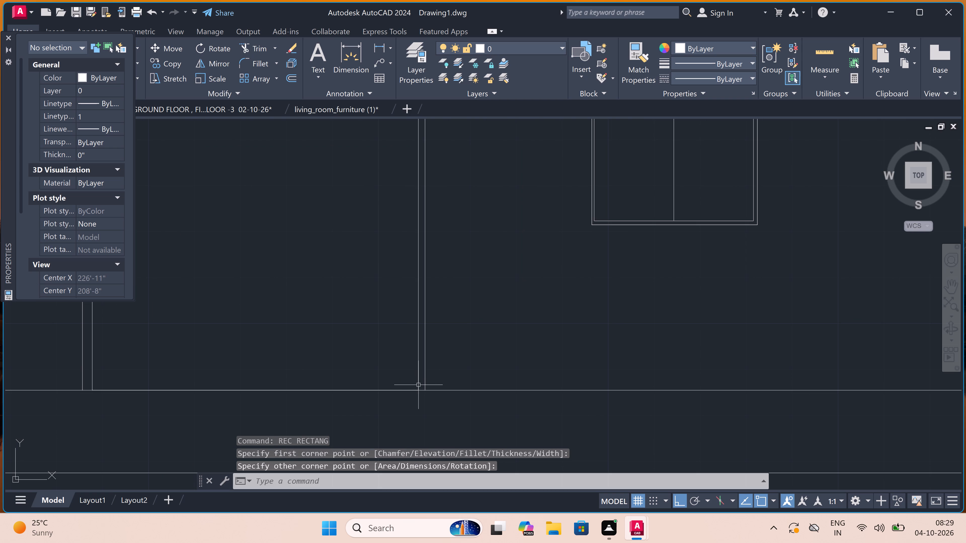
# Draw a vertical centre line in the ground-floor door from the inner frame's top midpoint down to its base, forming two leaves.
pyautogui.scroll(-2, 406, 360)
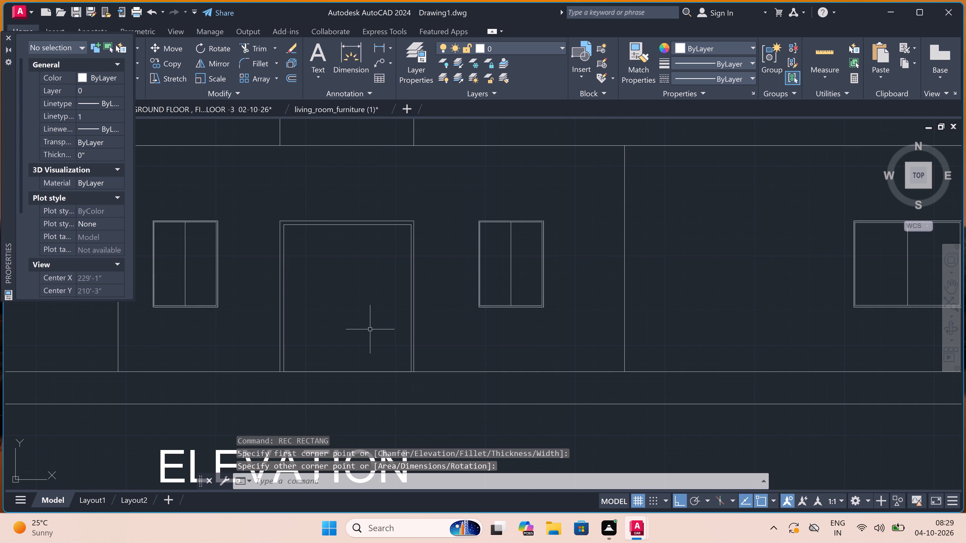
pyautogui.write('L')
pyautogui.press('space')
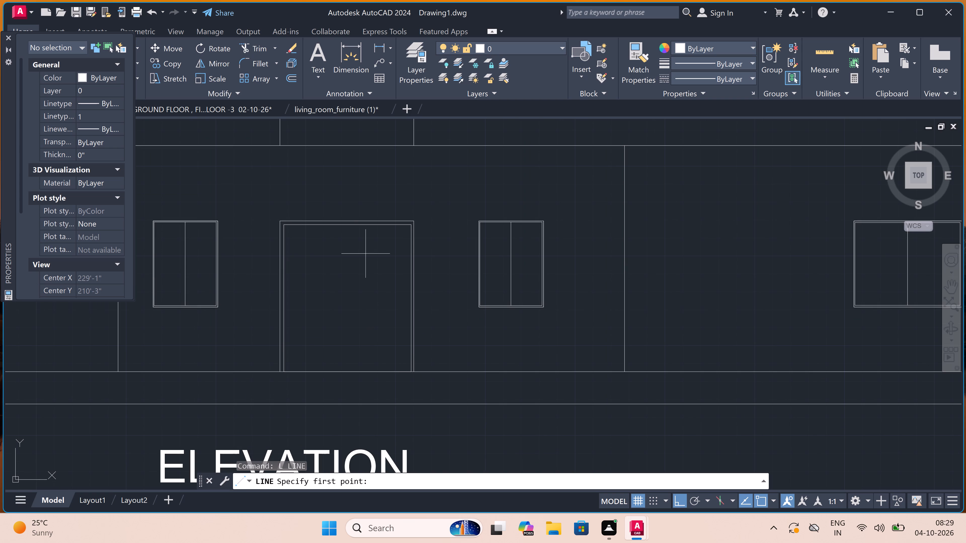
pyautogui.click(345, 224)
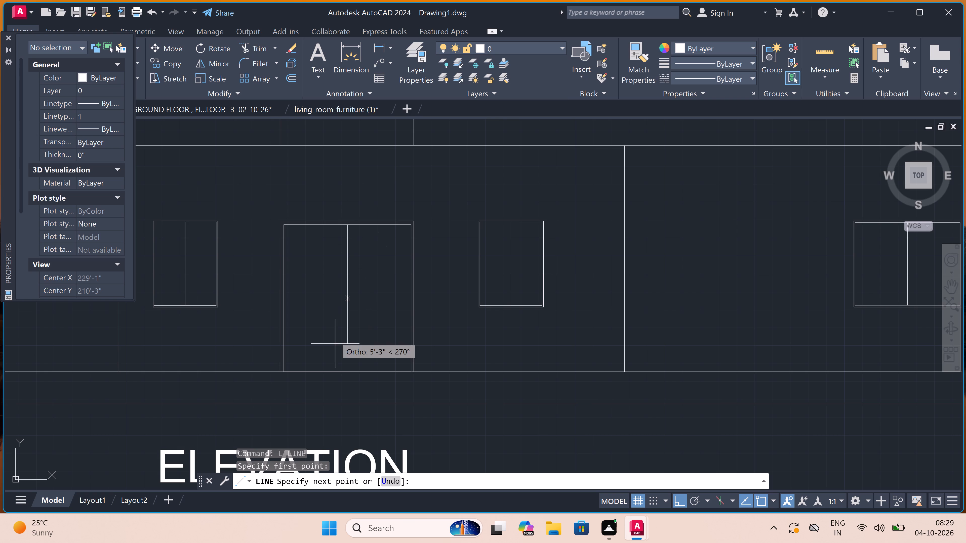
pyautogui.click(350, 368)
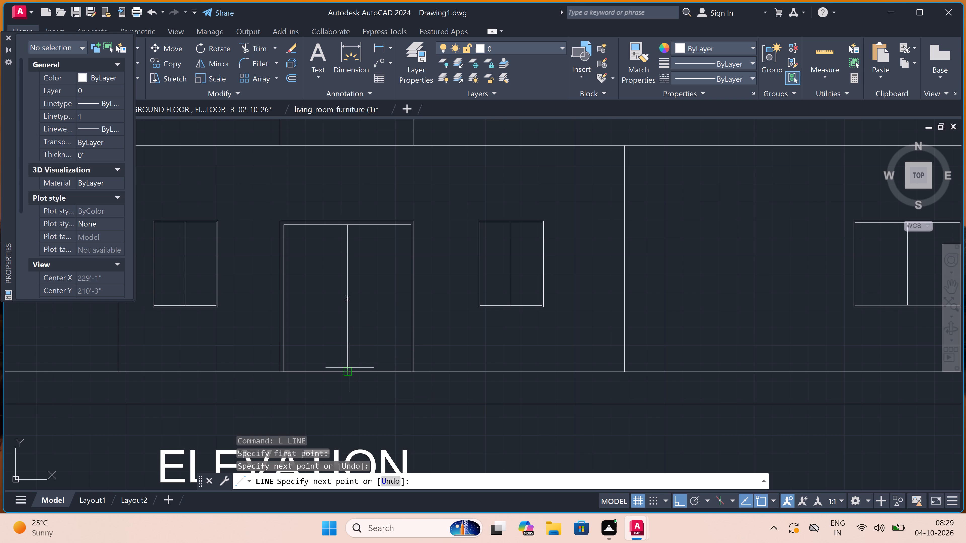
pyautogui.press('Escape')
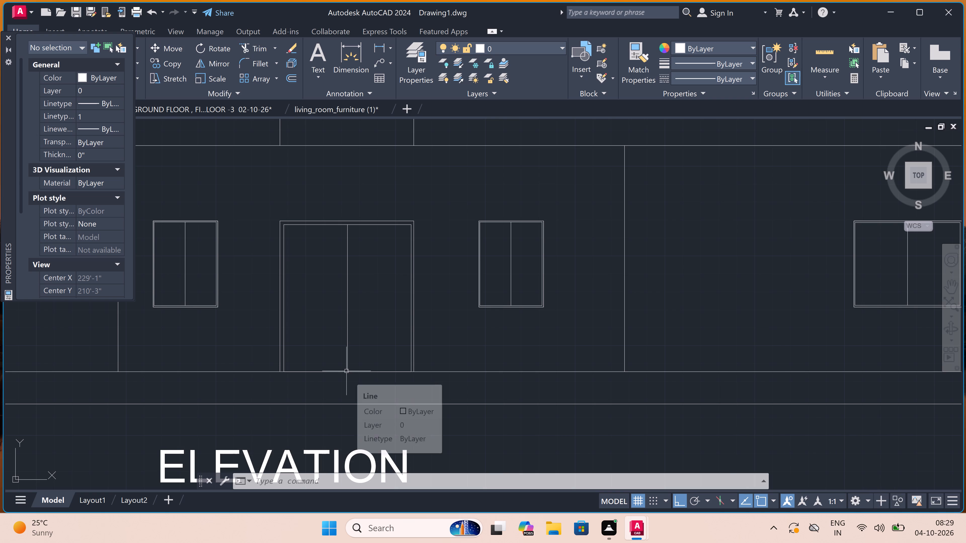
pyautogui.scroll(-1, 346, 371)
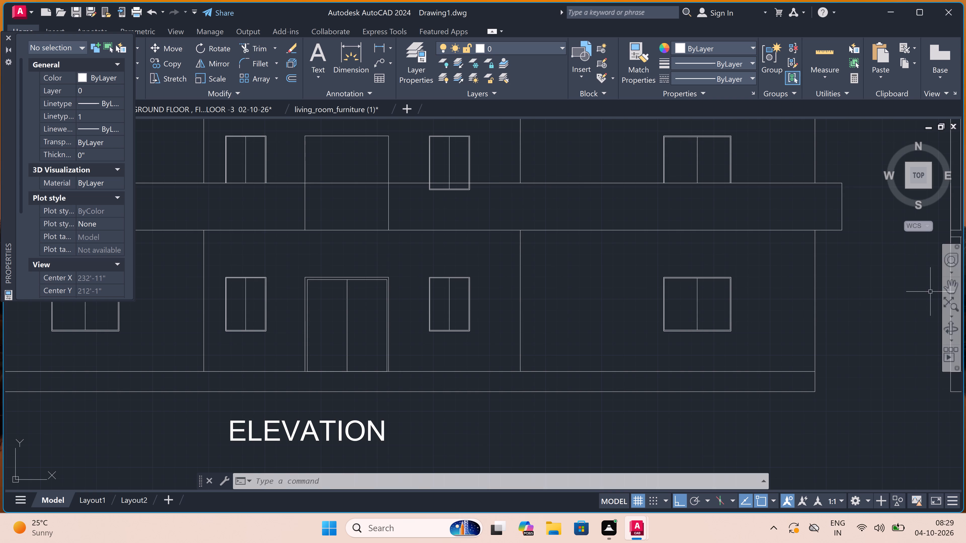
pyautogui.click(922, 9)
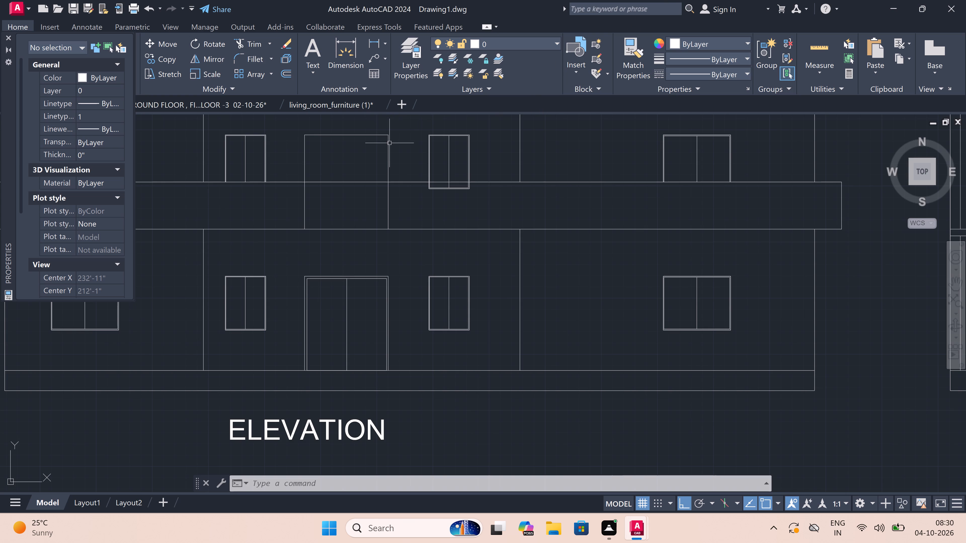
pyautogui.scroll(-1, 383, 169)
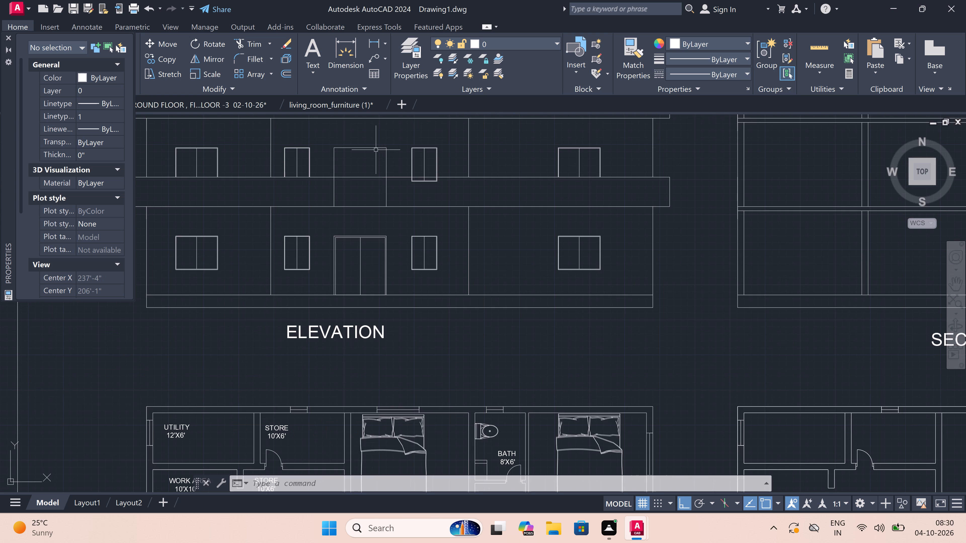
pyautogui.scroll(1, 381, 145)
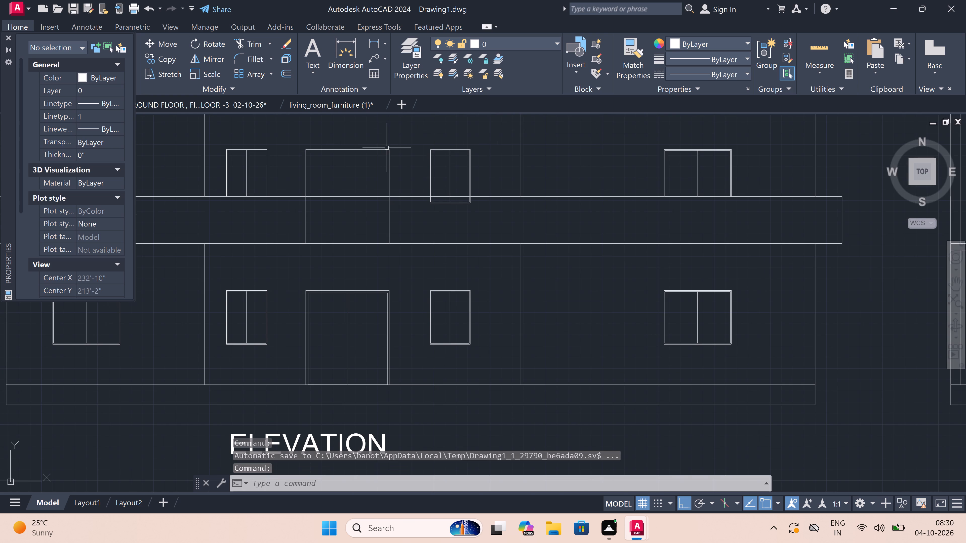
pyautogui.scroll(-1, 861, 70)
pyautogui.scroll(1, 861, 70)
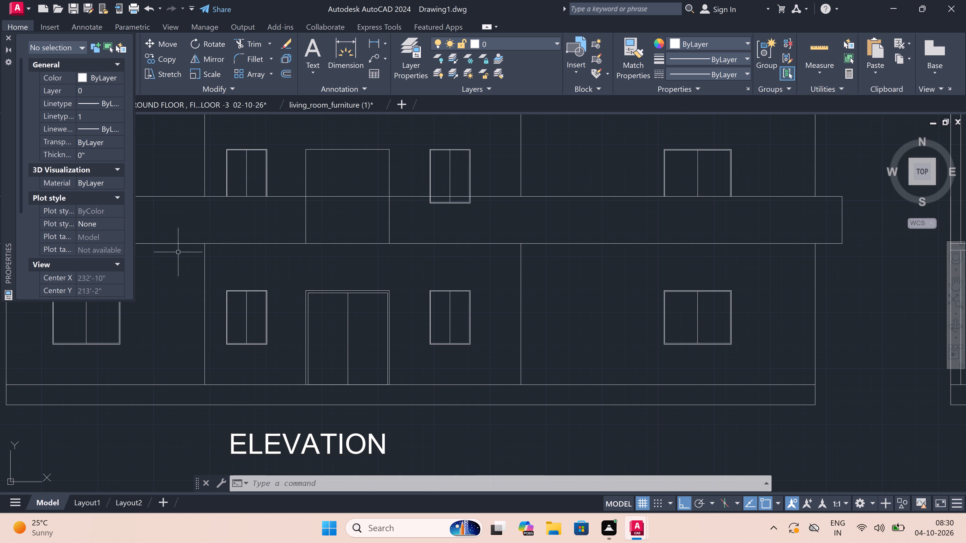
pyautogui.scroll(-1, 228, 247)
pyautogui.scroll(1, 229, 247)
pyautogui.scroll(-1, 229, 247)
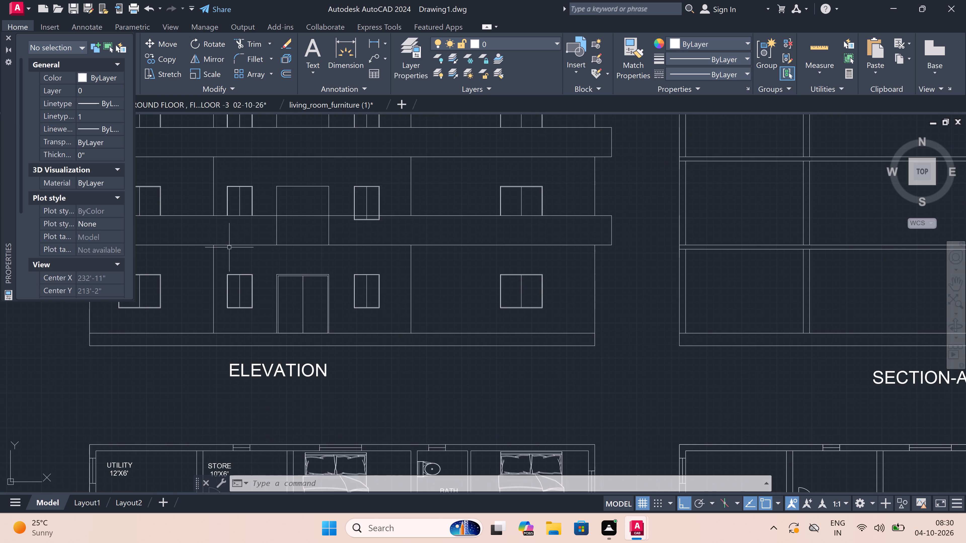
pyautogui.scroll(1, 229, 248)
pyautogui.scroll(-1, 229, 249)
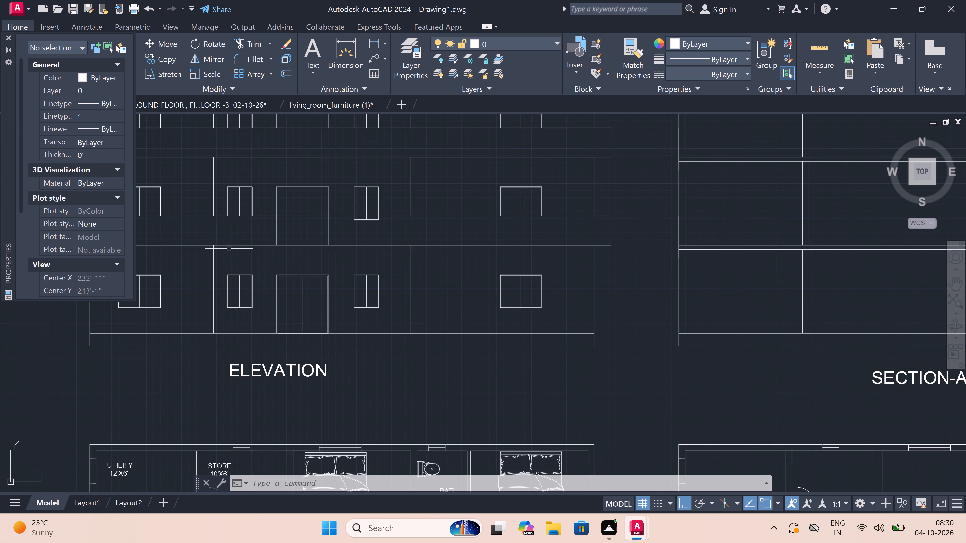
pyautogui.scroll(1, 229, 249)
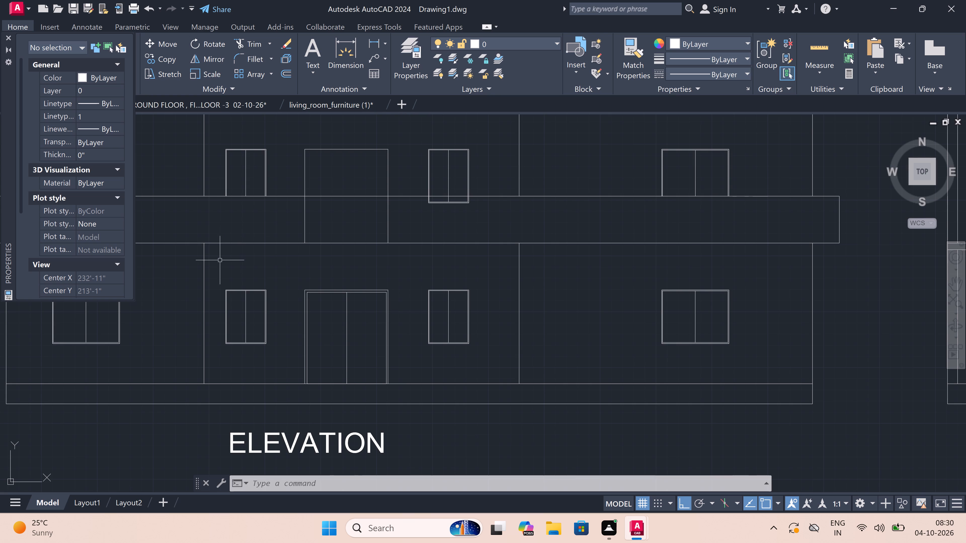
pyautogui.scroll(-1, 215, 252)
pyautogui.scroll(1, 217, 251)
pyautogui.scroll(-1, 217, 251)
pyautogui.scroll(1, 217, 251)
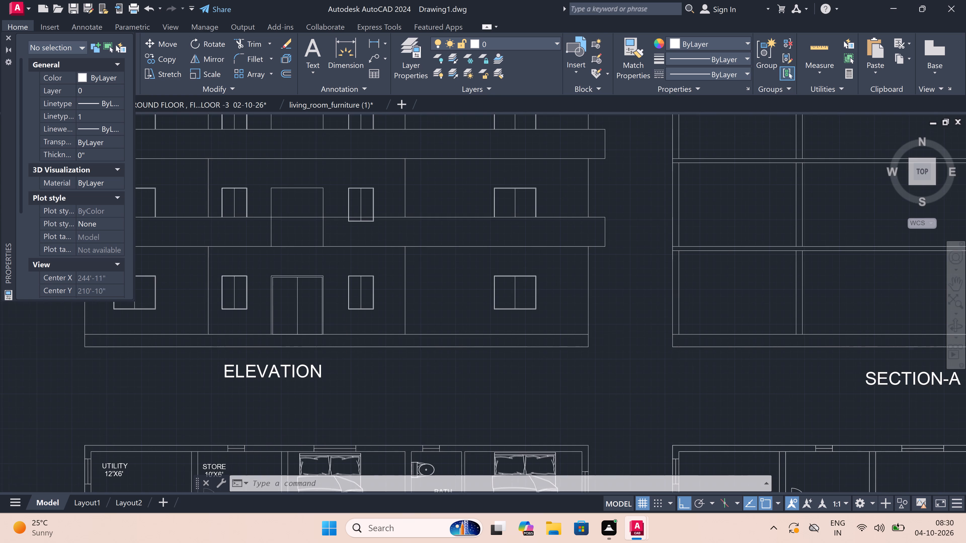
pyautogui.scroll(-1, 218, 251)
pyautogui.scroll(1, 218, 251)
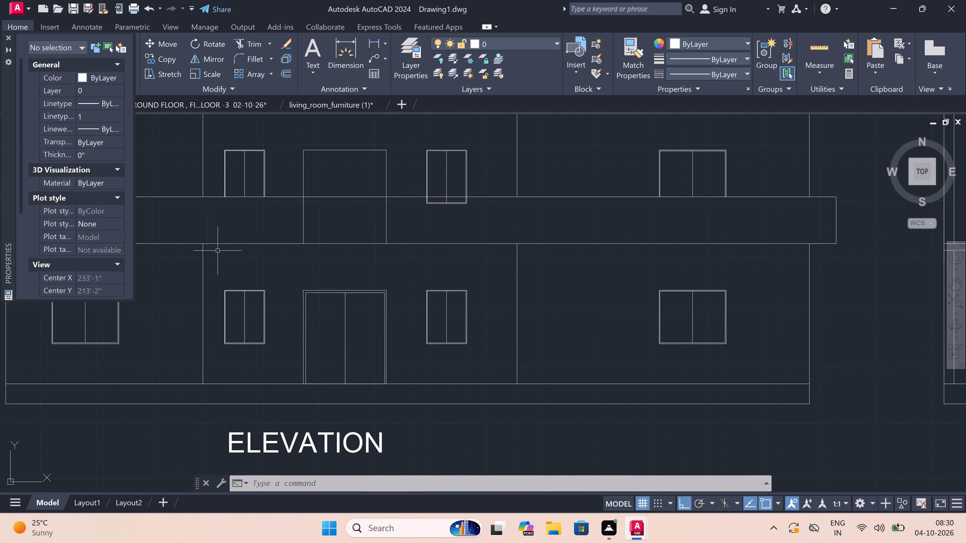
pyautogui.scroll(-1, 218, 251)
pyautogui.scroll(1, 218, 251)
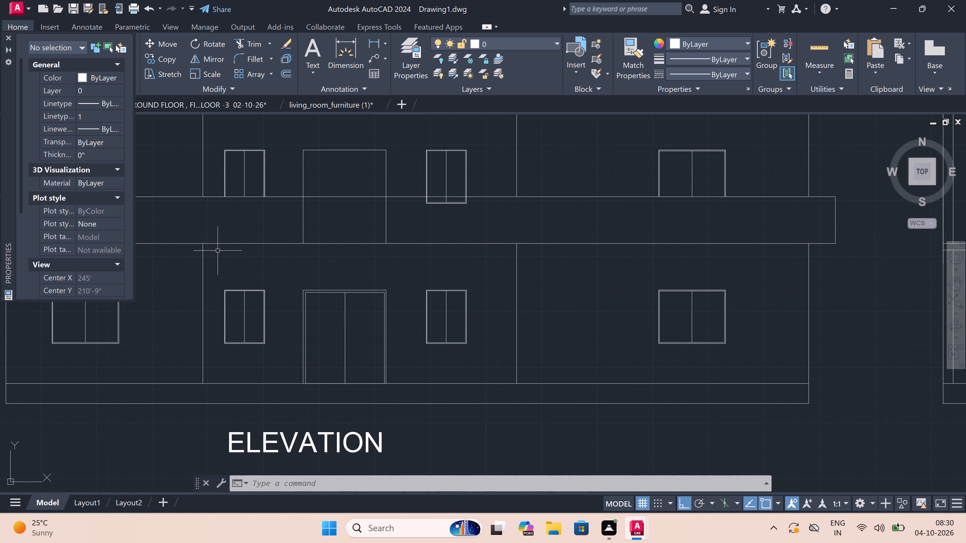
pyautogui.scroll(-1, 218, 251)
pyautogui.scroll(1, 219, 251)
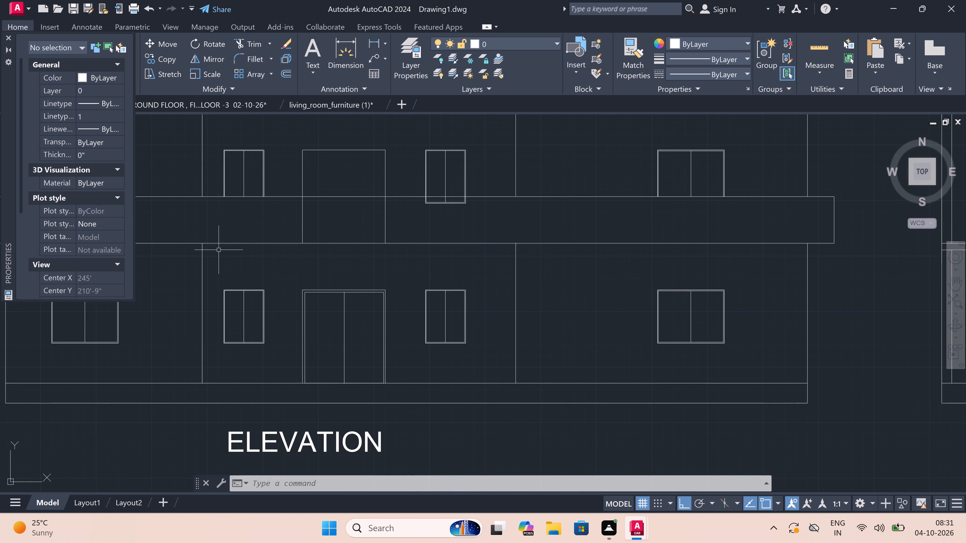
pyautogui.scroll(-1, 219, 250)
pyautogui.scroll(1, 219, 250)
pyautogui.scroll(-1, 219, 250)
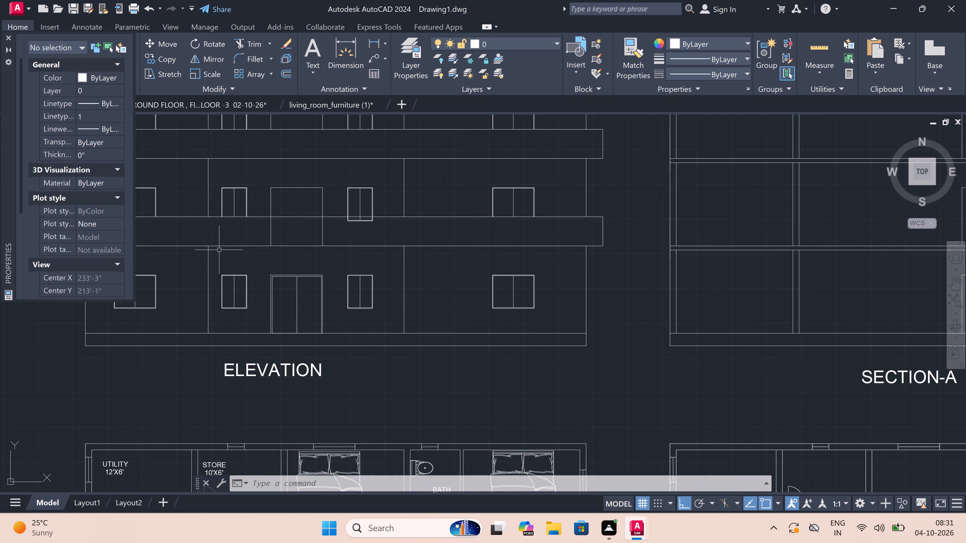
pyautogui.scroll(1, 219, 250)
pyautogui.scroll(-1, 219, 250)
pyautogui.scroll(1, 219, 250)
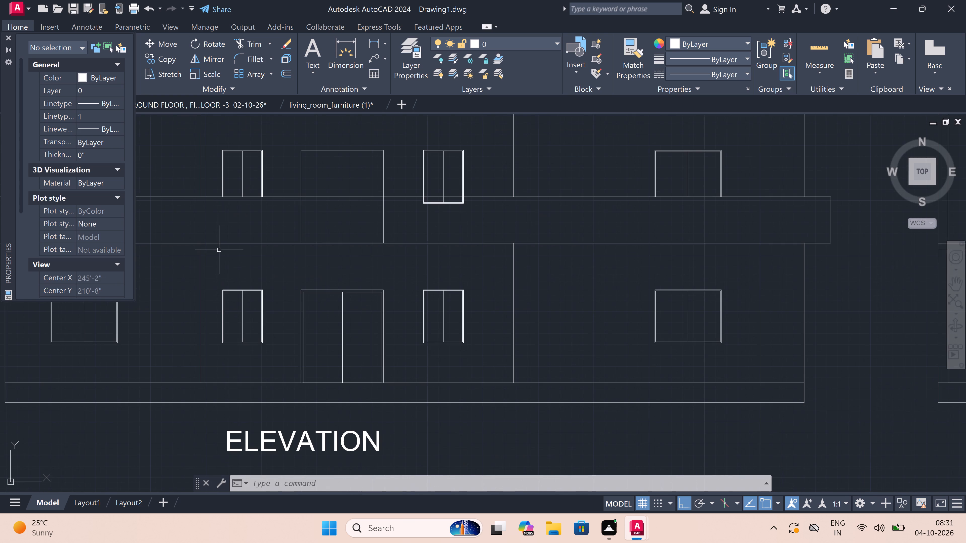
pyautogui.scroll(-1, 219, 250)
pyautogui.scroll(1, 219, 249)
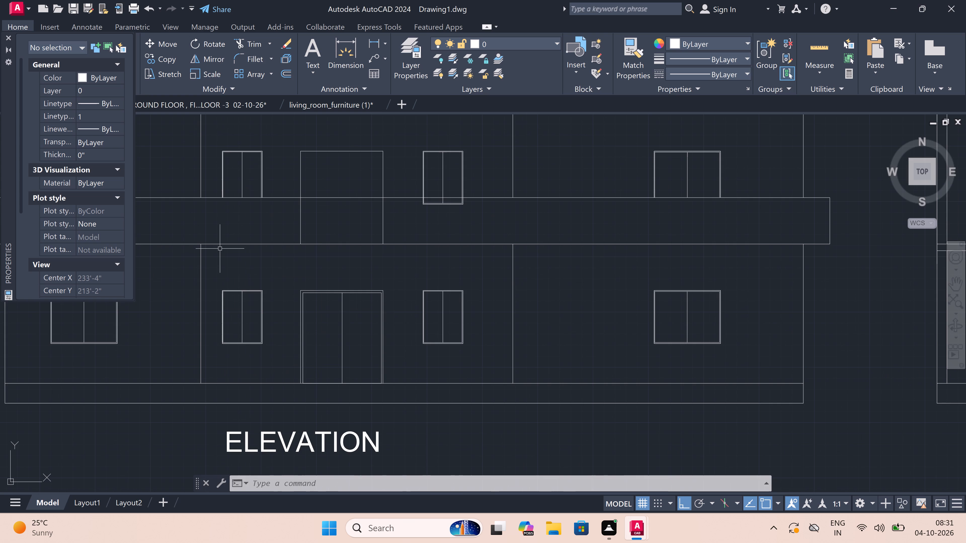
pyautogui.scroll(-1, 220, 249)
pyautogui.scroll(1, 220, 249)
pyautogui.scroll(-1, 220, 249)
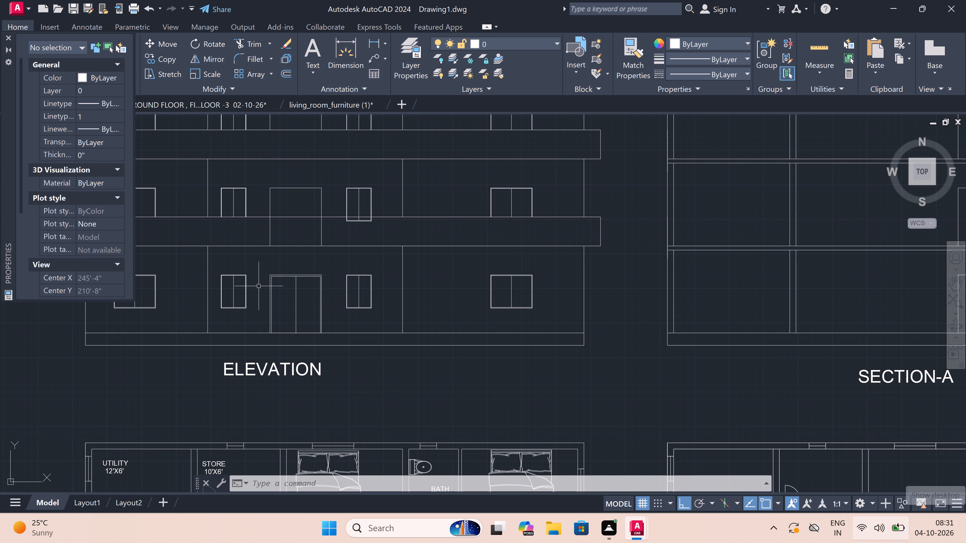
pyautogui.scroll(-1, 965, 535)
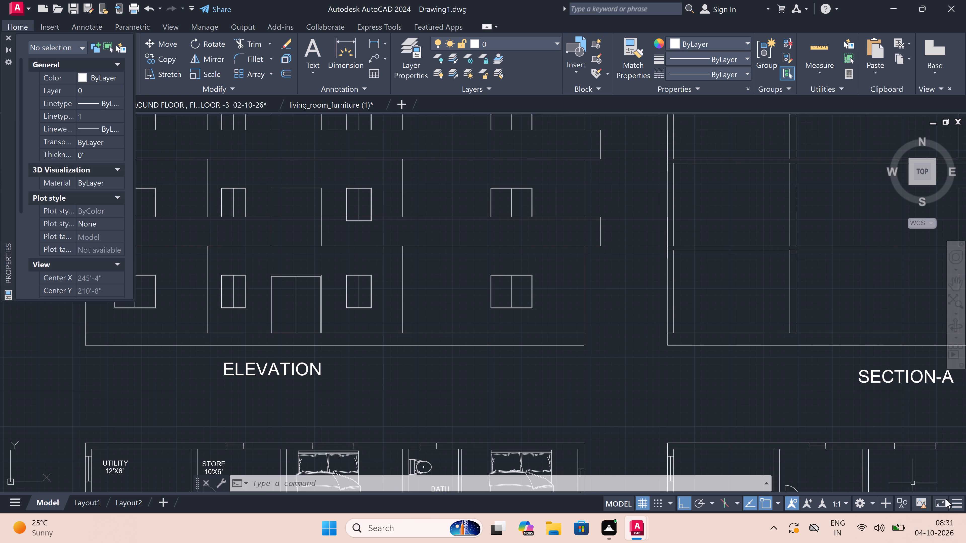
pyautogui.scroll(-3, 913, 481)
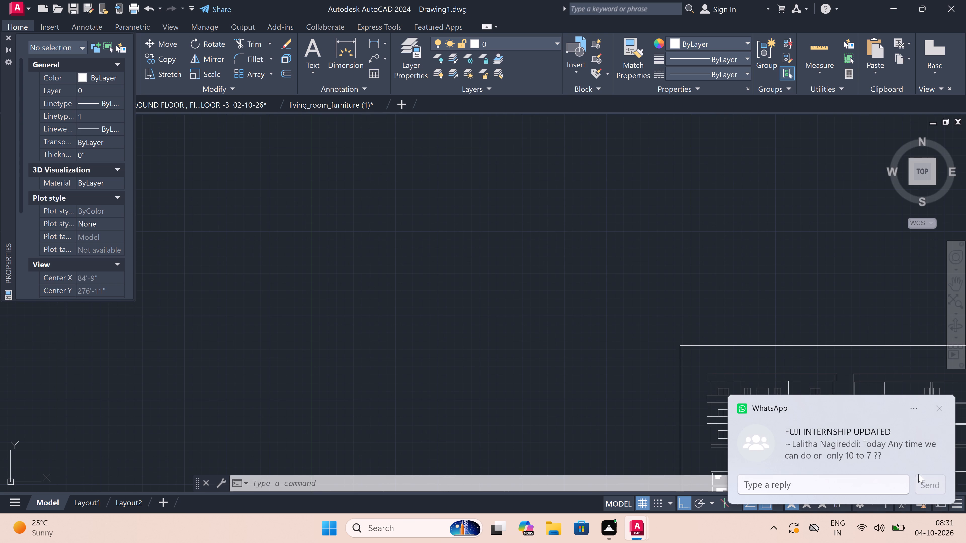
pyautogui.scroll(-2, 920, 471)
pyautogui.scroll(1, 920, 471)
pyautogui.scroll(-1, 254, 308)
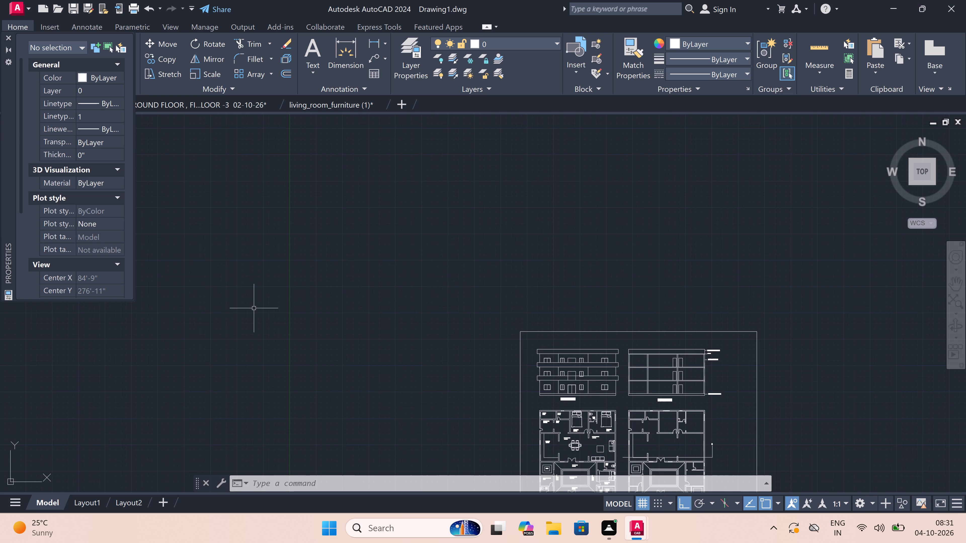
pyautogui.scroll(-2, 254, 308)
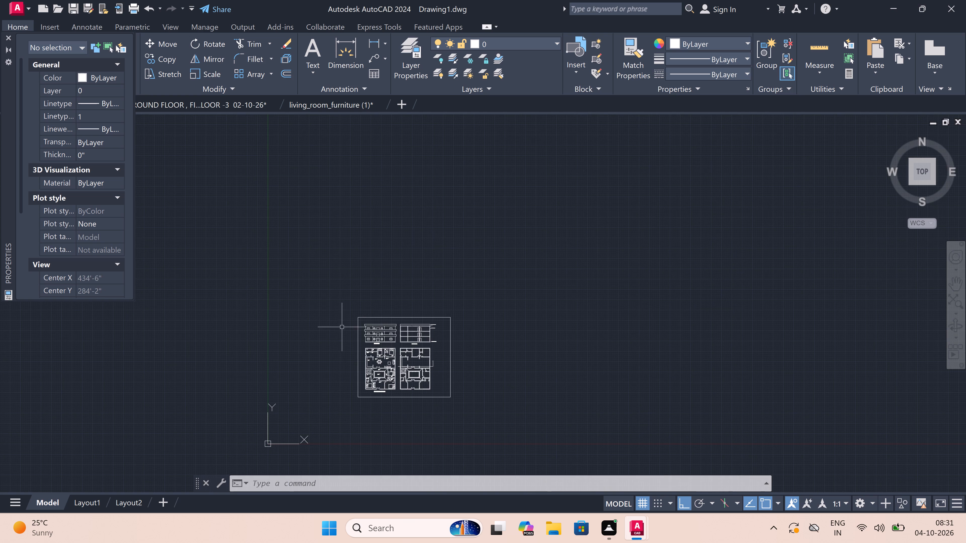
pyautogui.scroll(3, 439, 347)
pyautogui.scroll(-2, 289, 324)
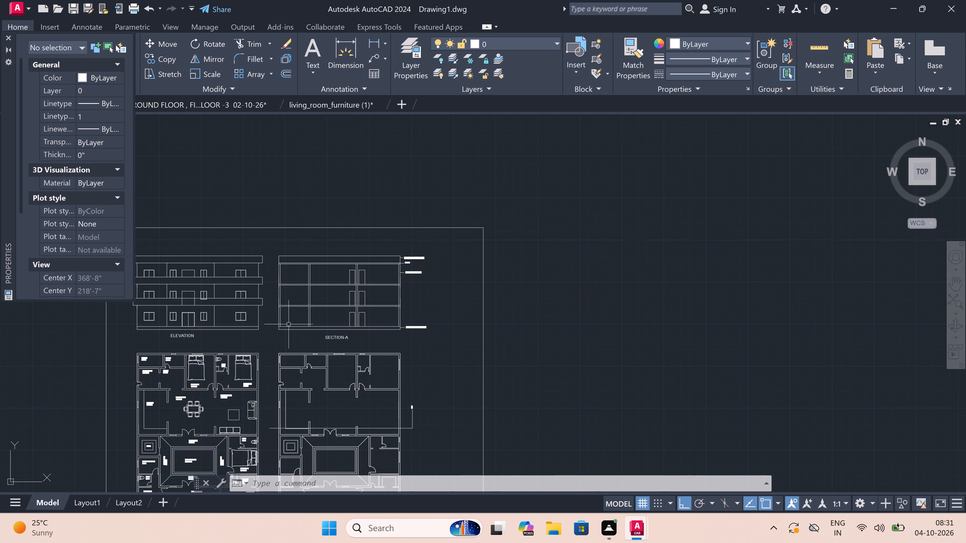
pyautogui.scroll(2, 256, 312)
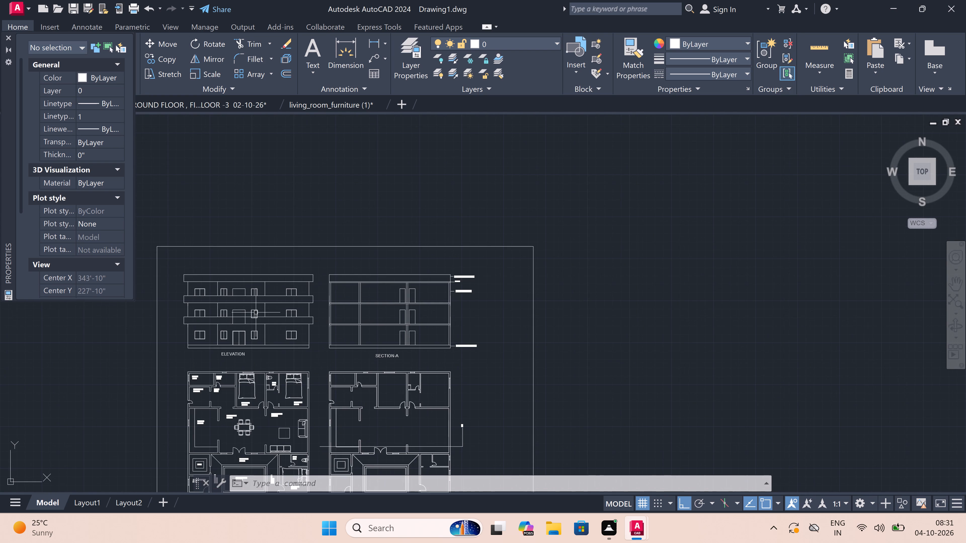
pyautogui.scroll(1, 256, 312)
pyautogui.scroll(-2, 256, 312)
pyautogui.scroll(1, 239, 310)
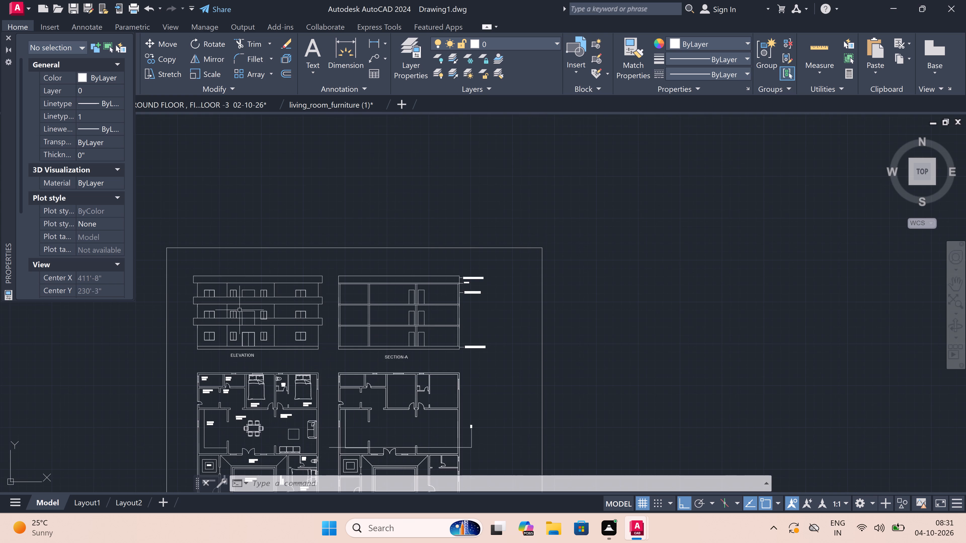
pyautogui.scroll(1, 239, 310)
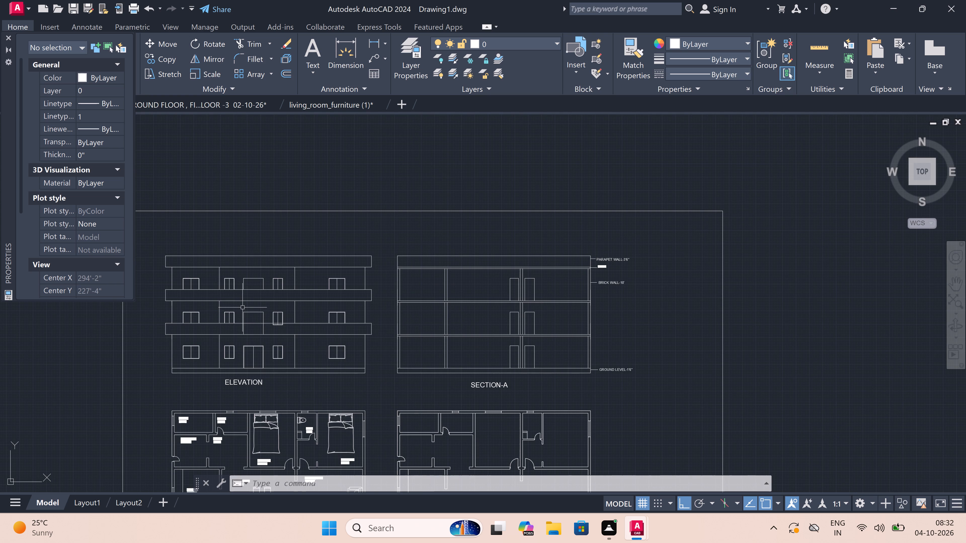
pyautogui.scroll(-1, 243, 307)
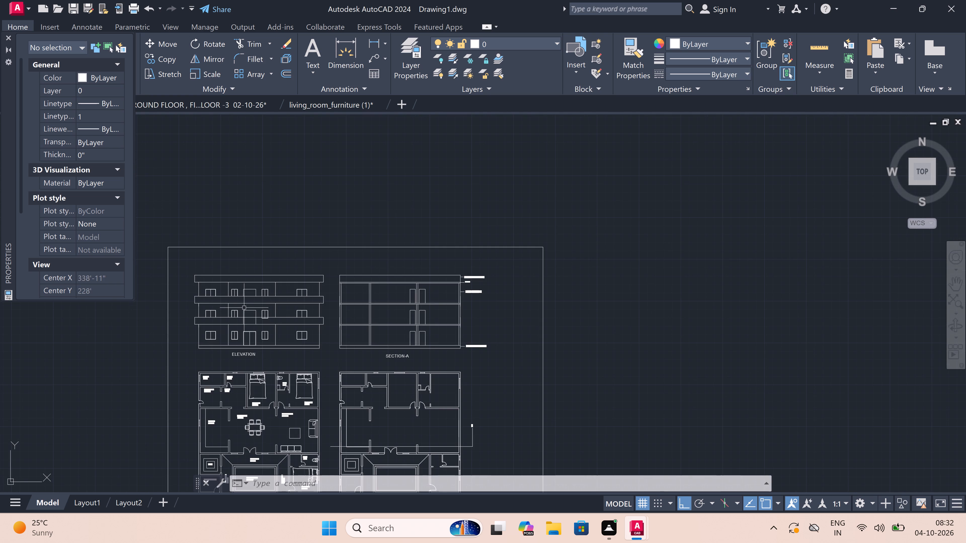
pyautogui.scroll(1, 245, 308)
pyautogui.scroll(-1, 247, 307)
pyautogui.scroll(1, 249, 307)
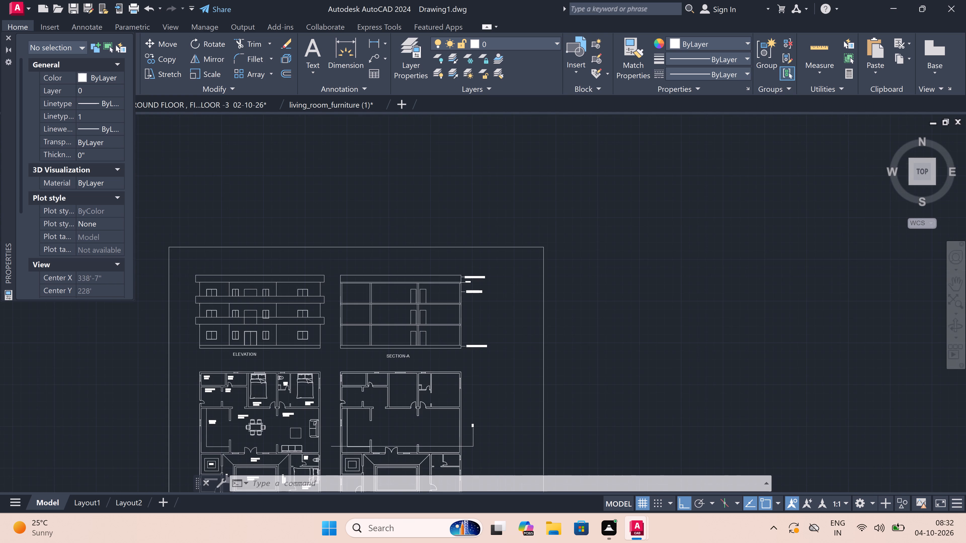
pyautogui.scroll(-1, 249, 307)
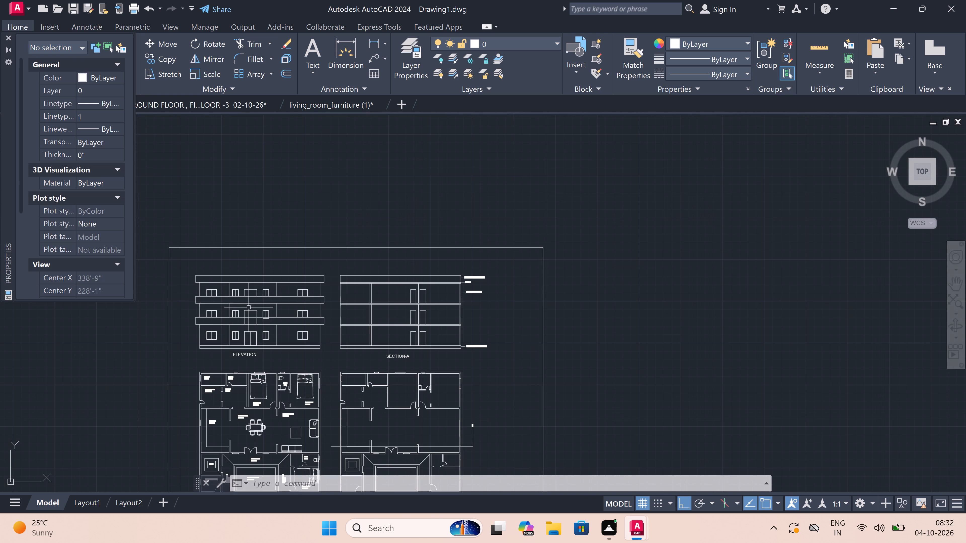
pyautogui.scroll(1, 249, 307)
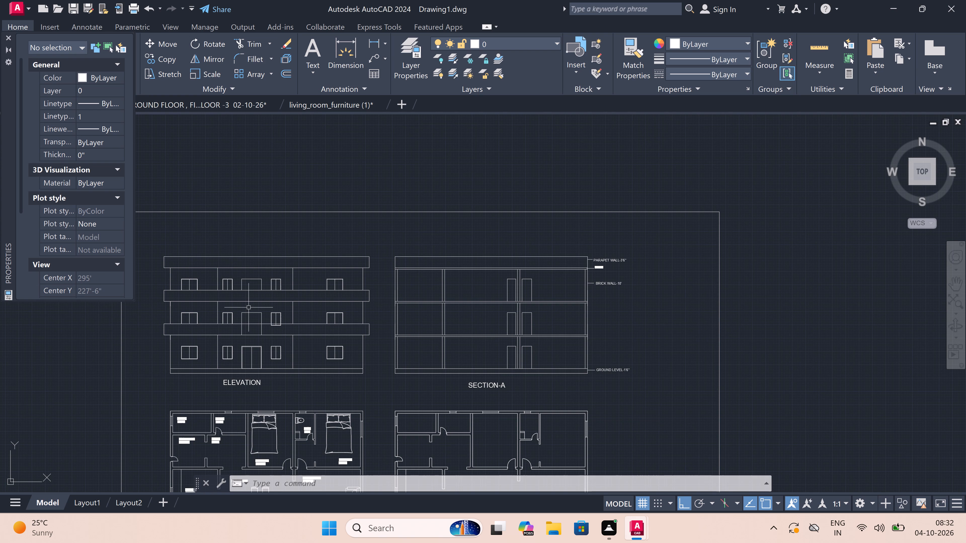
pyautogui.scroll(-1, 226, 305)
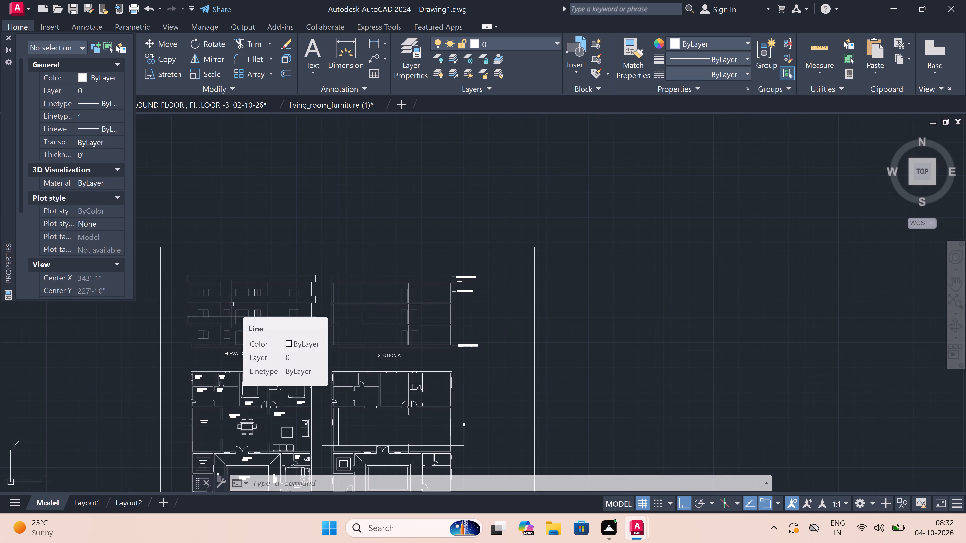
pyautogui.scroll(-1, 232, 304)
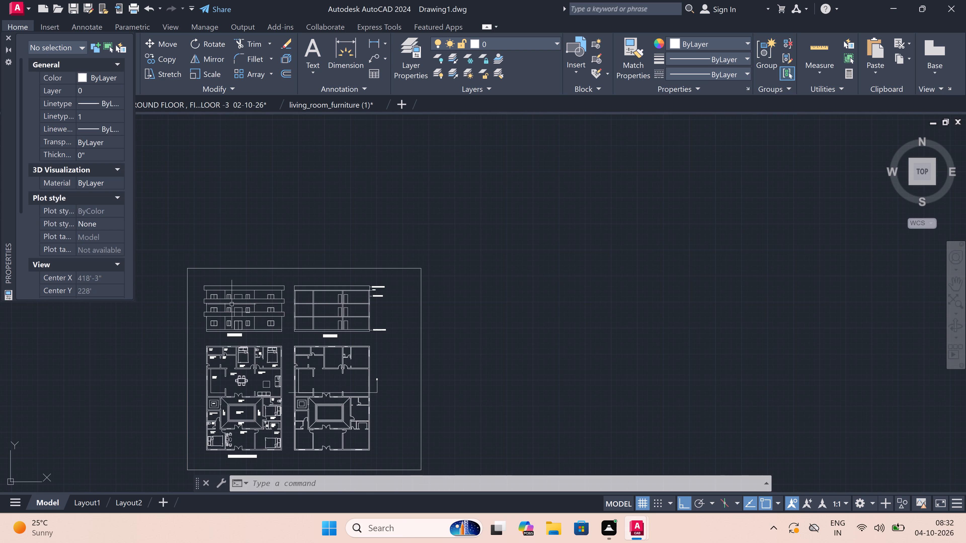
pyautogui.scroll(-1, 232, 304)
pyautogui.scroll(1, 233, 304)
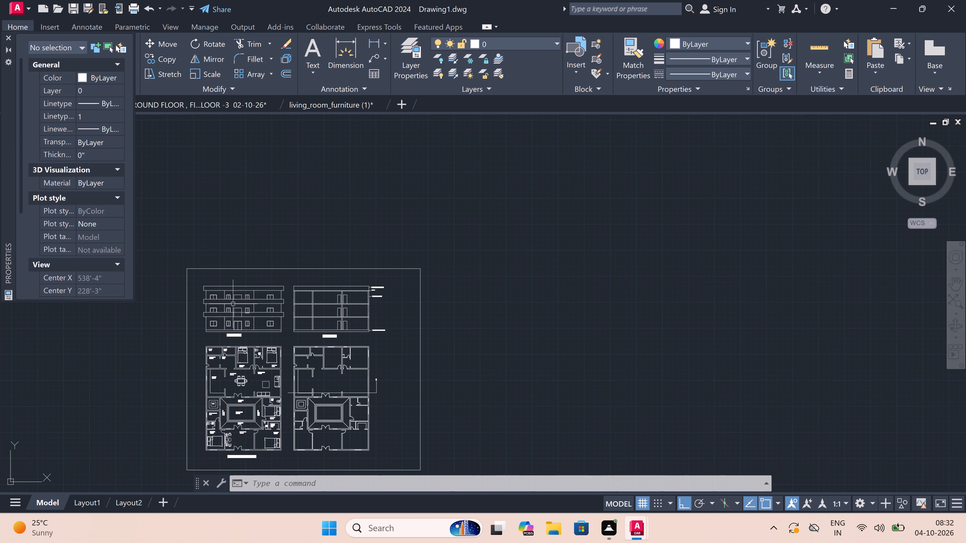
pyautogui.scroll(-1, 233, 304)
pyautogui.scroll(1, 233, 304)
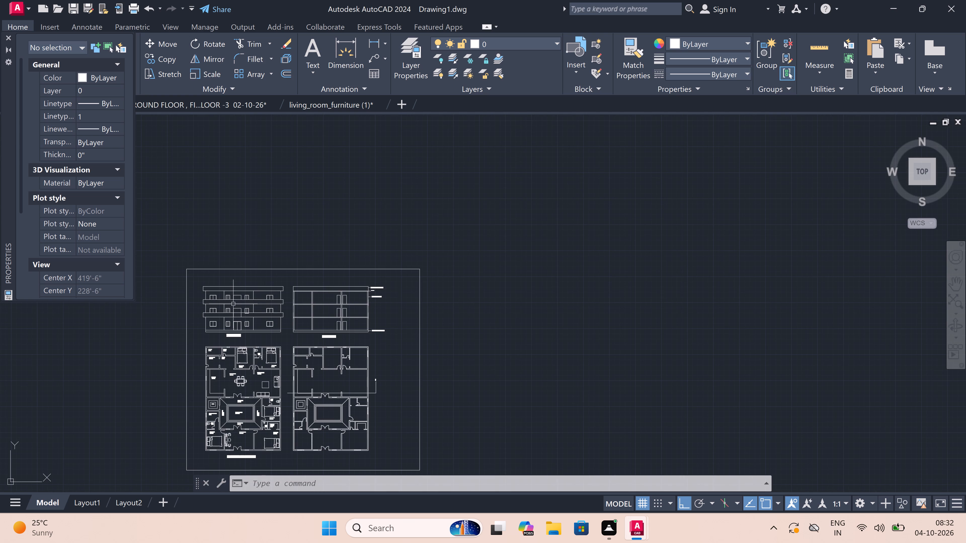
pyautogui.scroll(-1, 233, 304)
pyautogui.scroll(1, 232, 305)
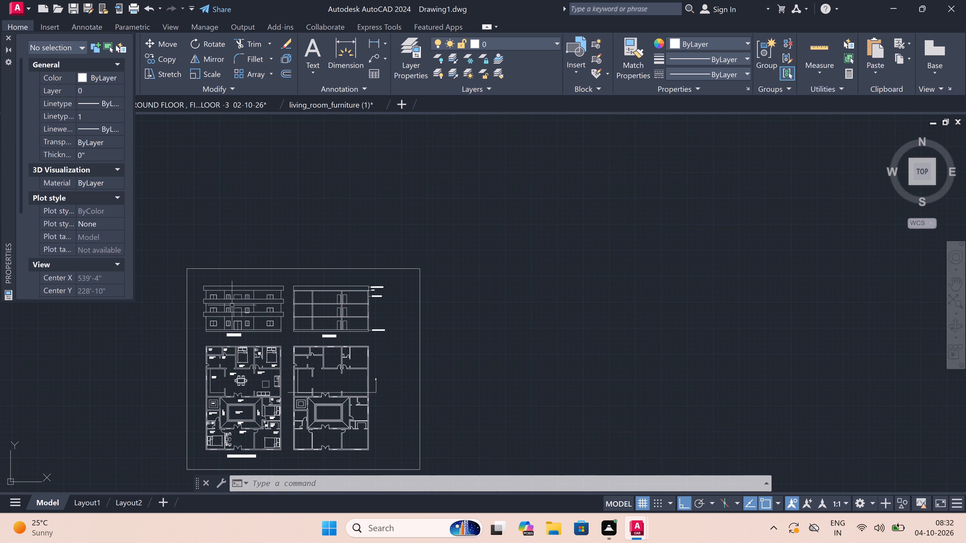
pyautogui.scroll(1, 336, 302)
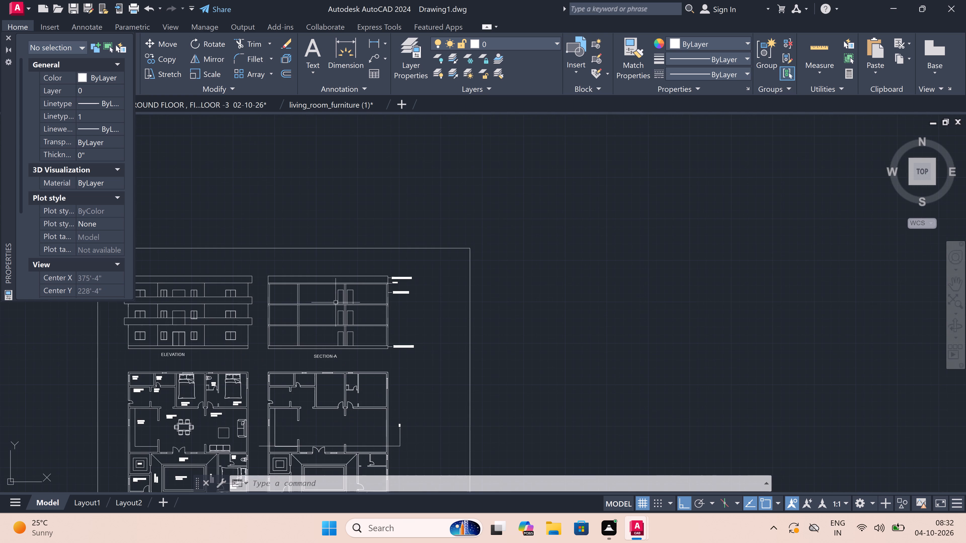
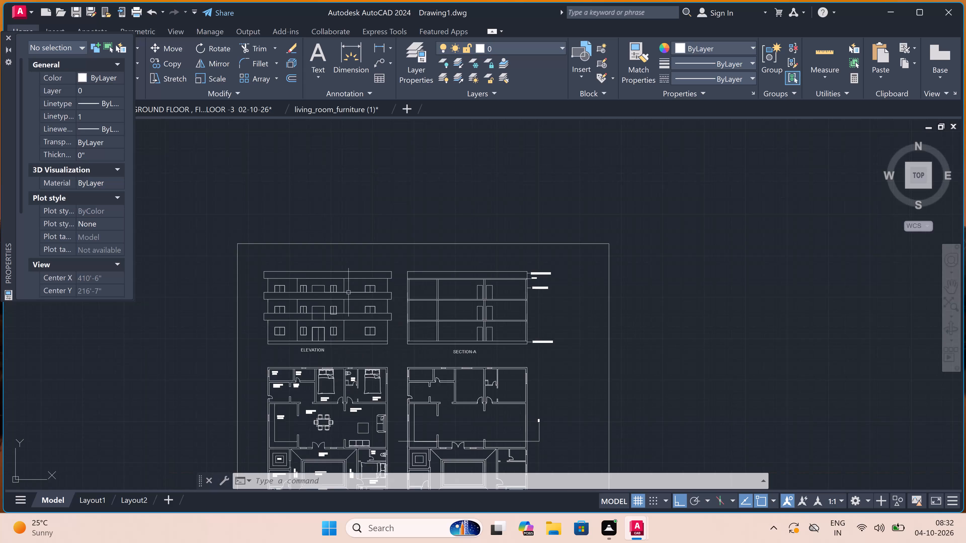
# Draw a small horizontal rectangle as a door handle on the right leaf of the ground-floor door in the elevation.
pyautogui.scroll(-1, 348, 292)
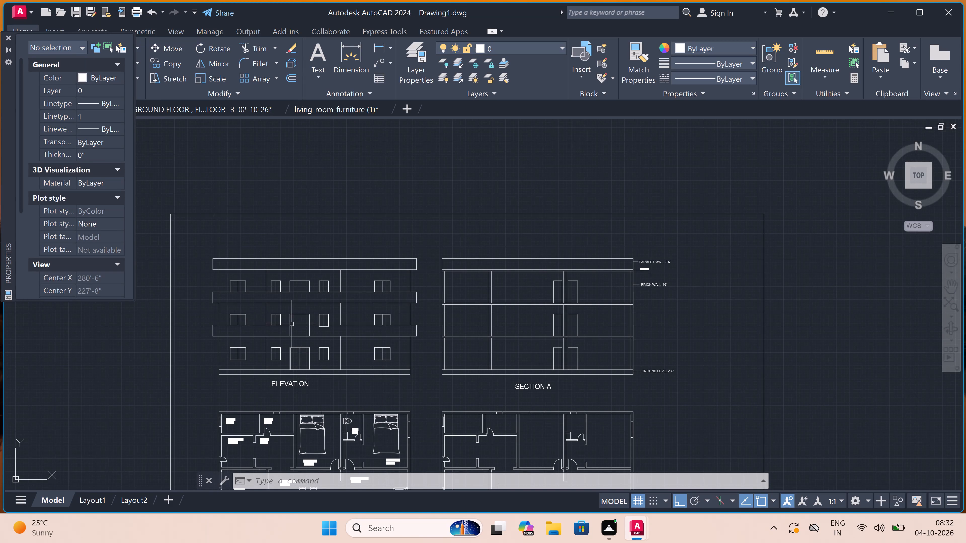
pyautogui.scroll(3, 298, 365)
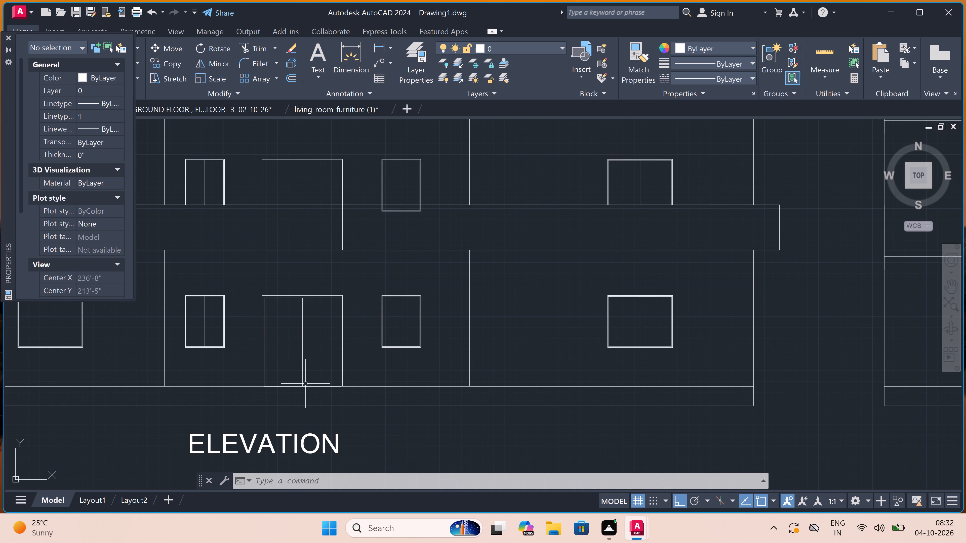
pyautogui.press('r')
pyautogui.write('EC')
pyautogui.press('space')
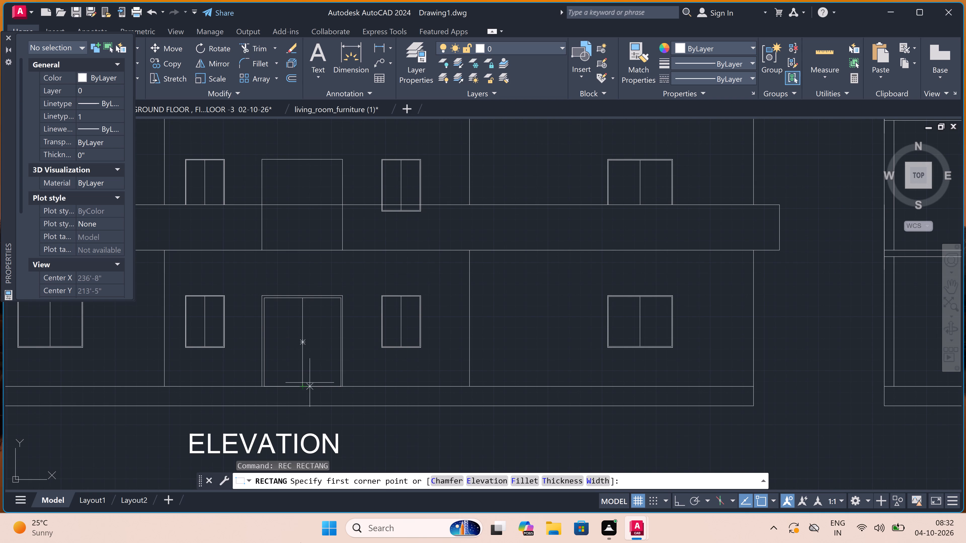
pyautogui.scroll(2, 326, 302)
pyautogui.scroll(-2, 301, 347)
pyautogui.scroll(1, 285, 378)
pyautogui.doubleClick(294, 362)
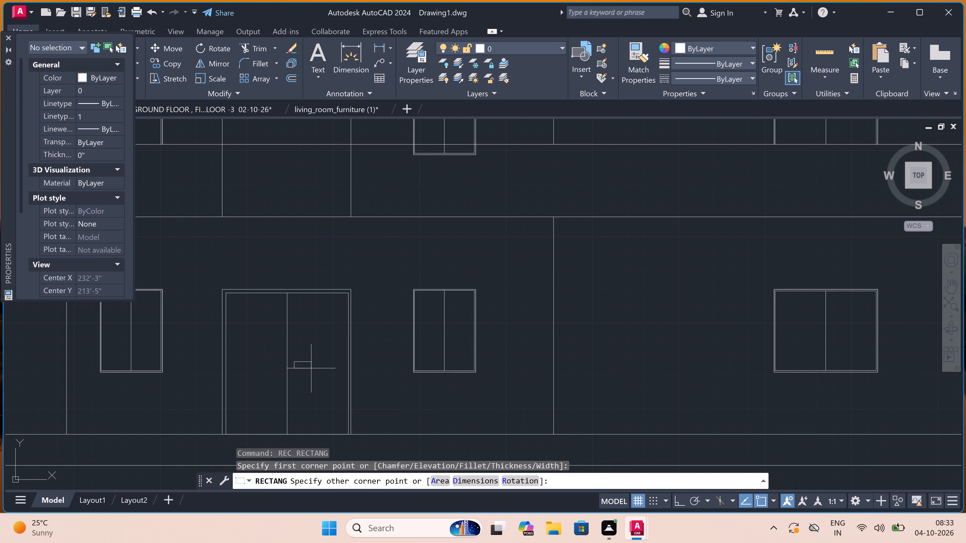
pyautogui.scroll(2, 310, 367)
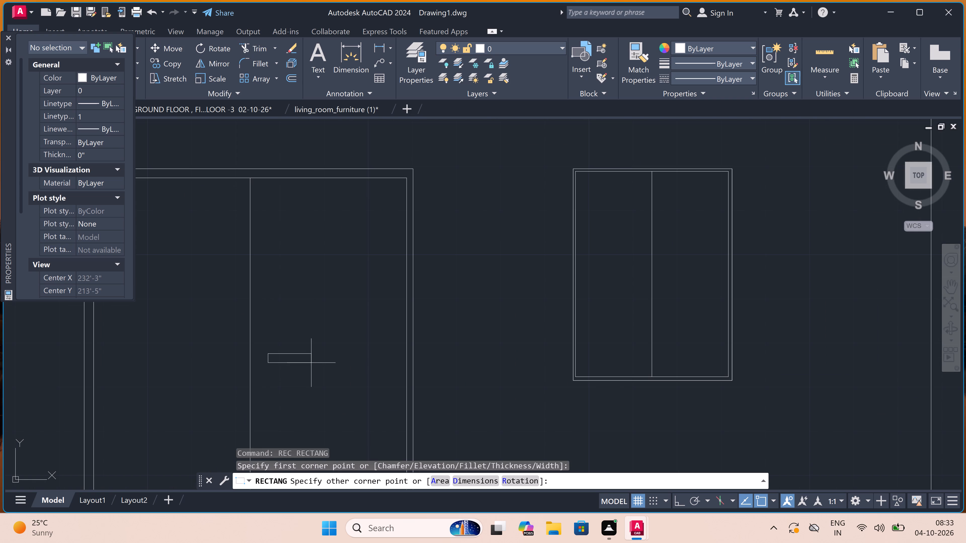
pyautogui.click(311, 362)
# Copy the handle rectangle horizontally about 1'-6" onto the left leaf of the ground-floor door.
pyautogui.click(309, 360)
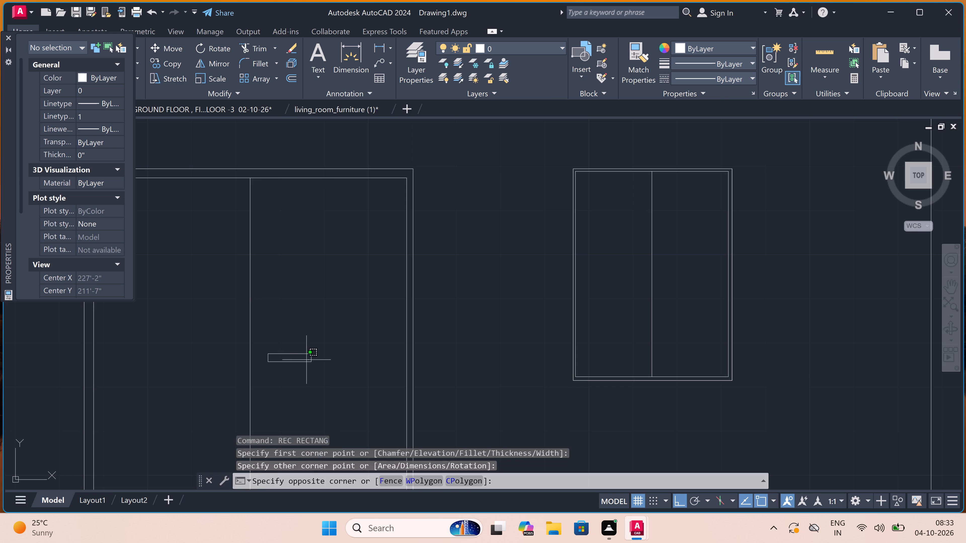
pyautogui.click(275, 366)
pyautogui.click(171, 62)
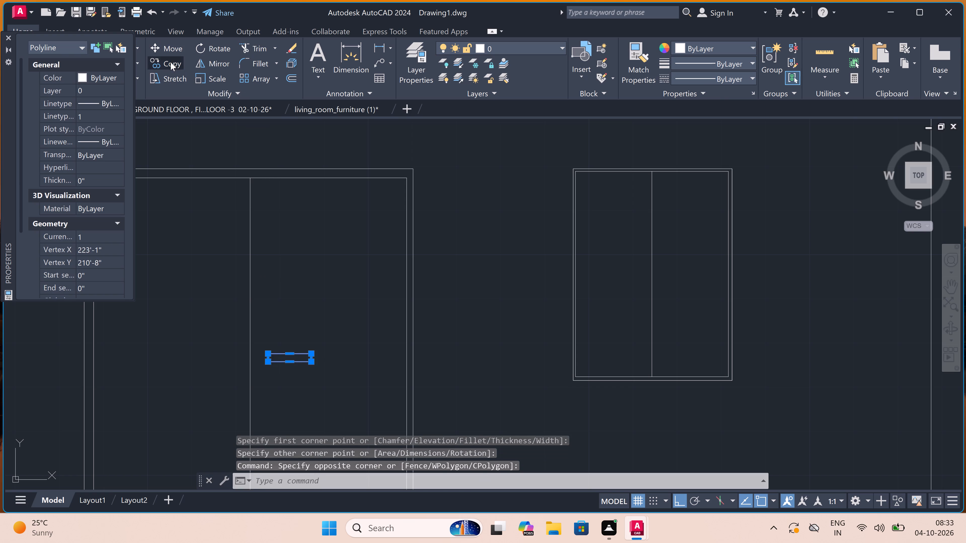
pyautogui.click(171, 64)
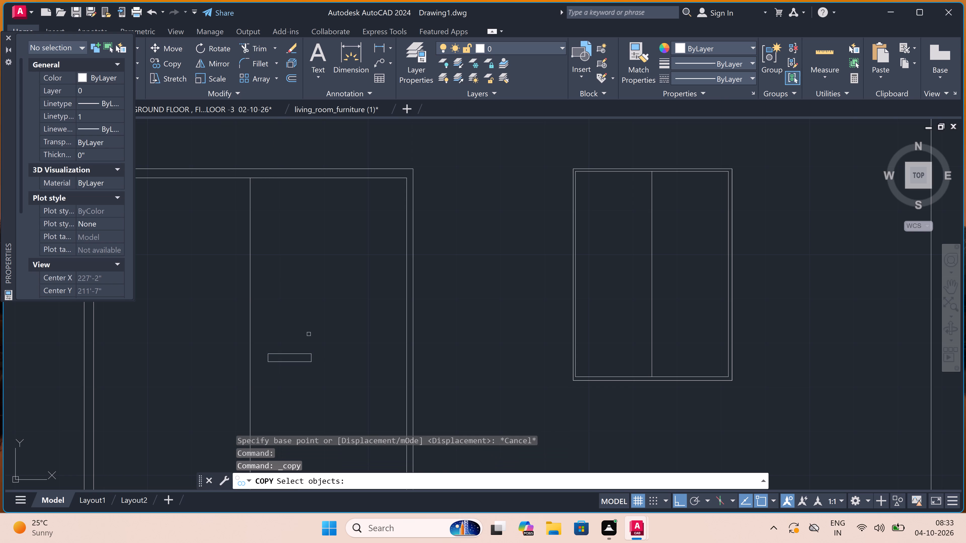
pyautogui.press('Escape')
pyautogui.moveTo(304, 340); pyautogui.dragTo(304, 343)
pyautogui.click(295, 377)
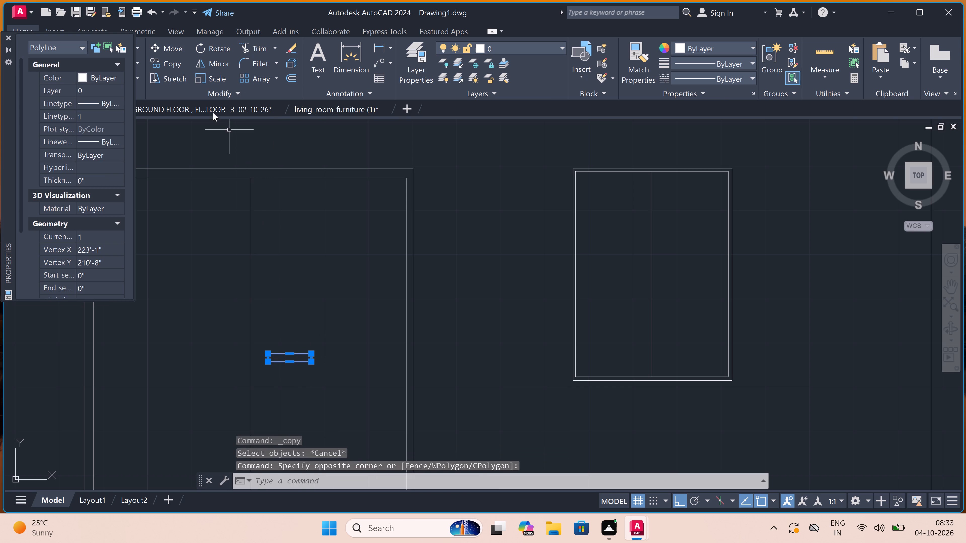
pyautogui.click(161, 61)
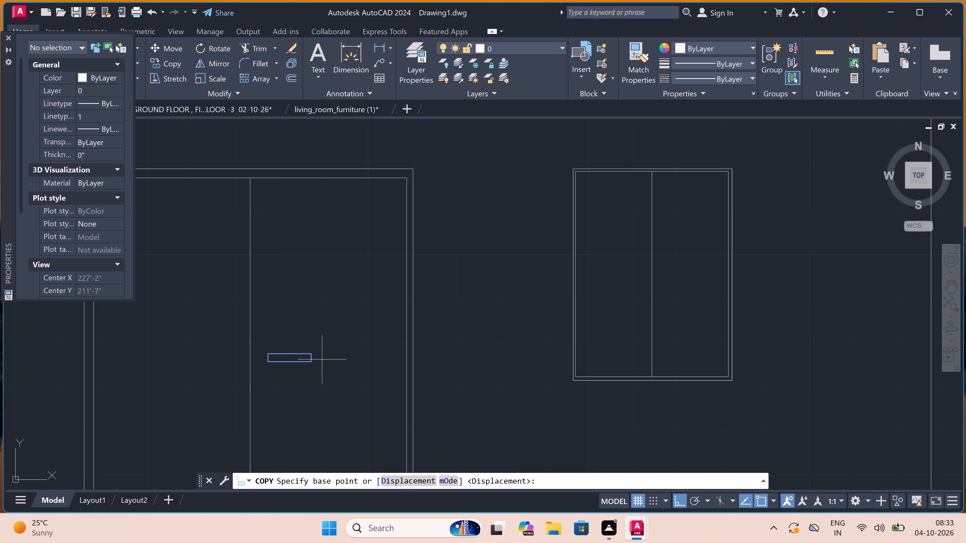
pyautogui.click(293, 359)
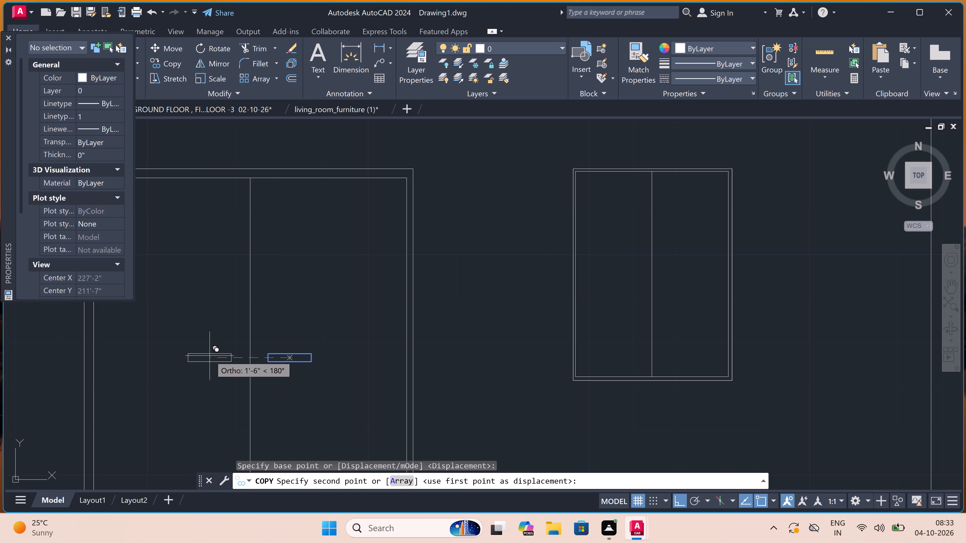
pyautogui.click(212, 355)
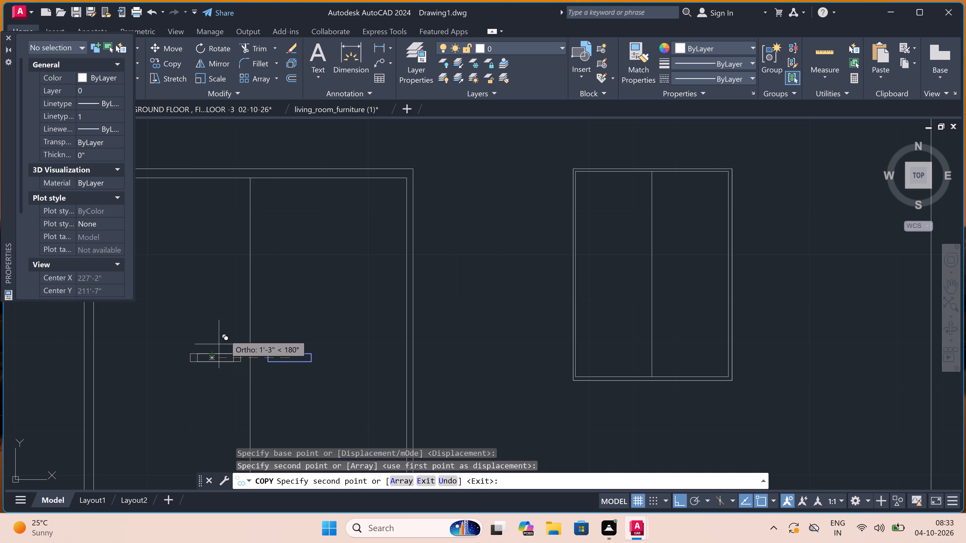
pyautogui.press('Escape')
# Copy the complete ground-floor double door with its handles onto the first-floor door opening, aligned by the top-left corner.
pyautogui.scroll(-3, 256, 312)
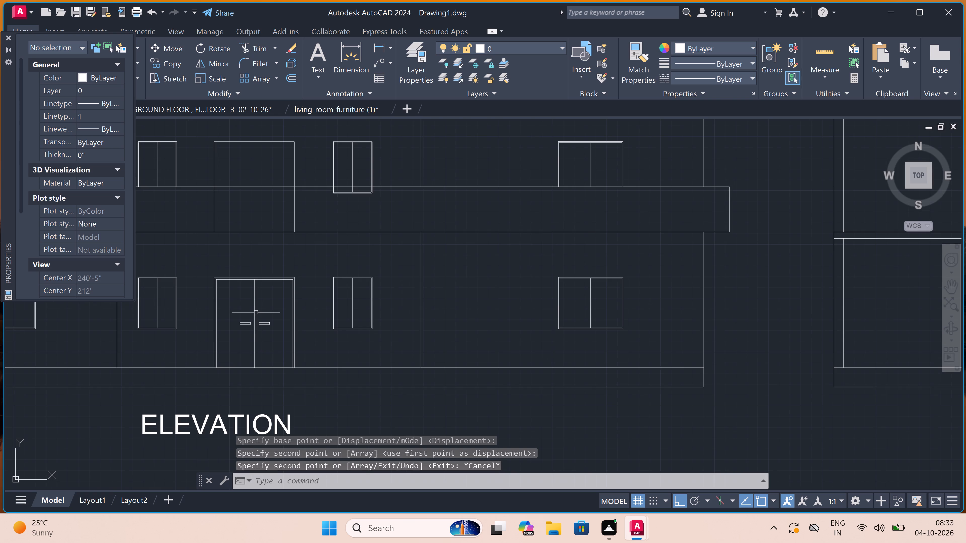
pyautogui.scroll(-3, 256, 314)
pyautogui.scroll(3, 257, 315)
pyautogui.scroll(-1, 258, 316)
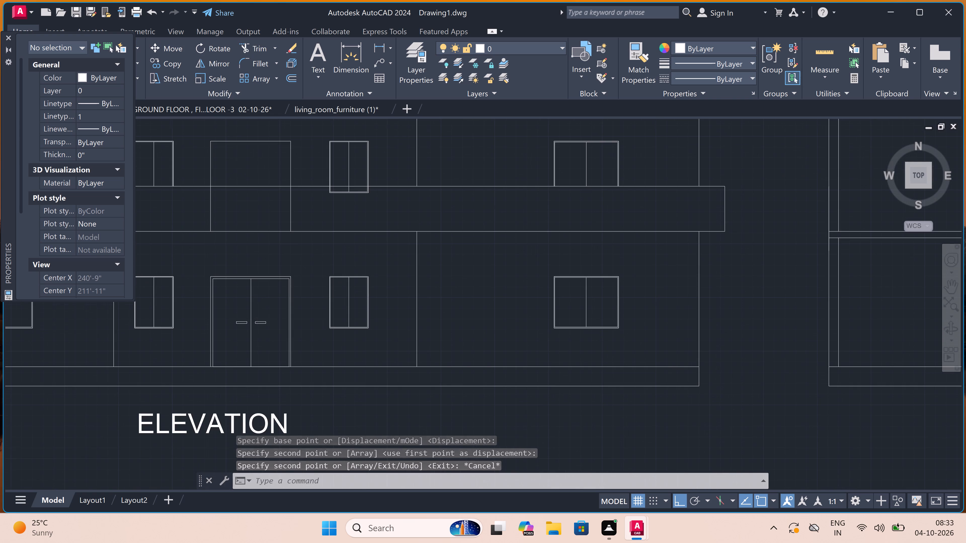
pyautogui.scroll(1, 266, 308)
pyautogui.click(301, 273)
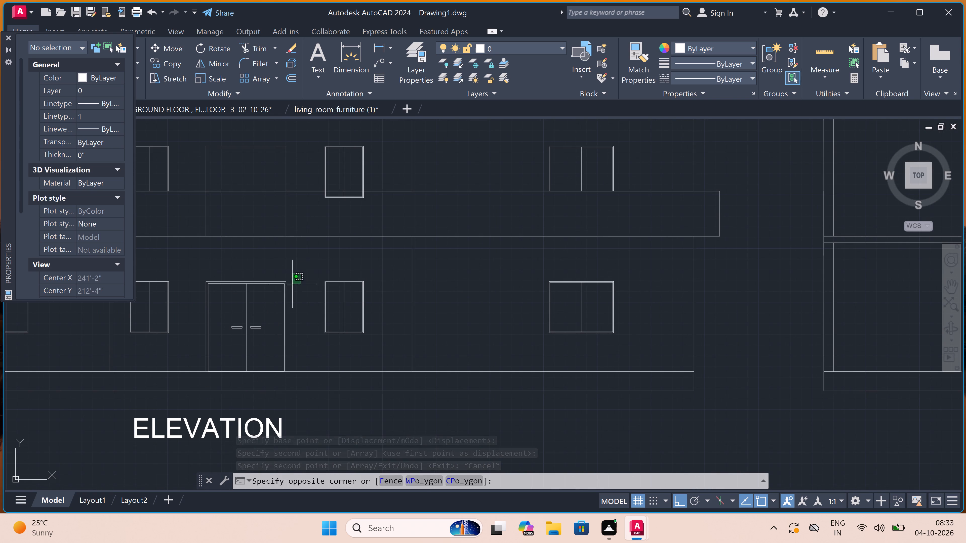
pyautogui.click(189, 360)
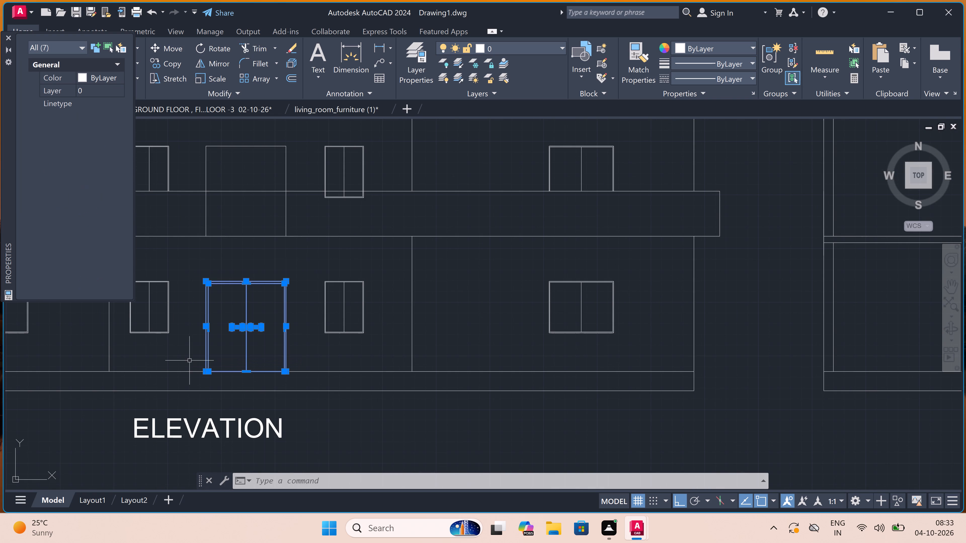
pyautogui.click(162, 62)
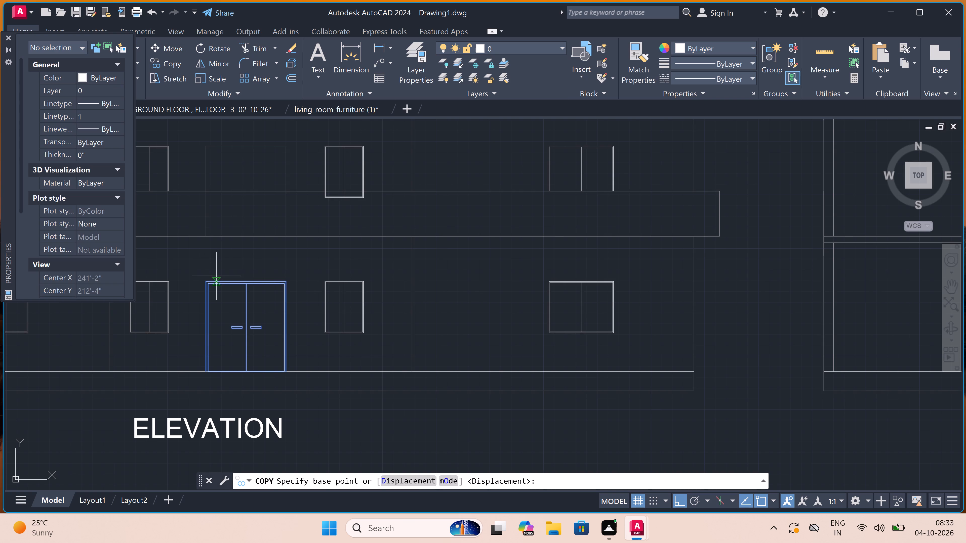
pyautogui.scroll(2, 206, 284)
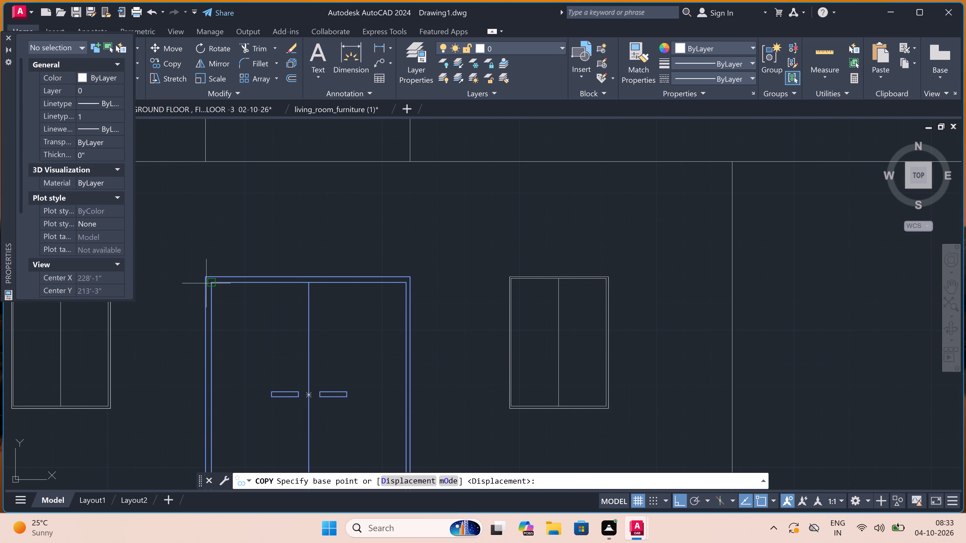
pyautogui.click(205, 277)
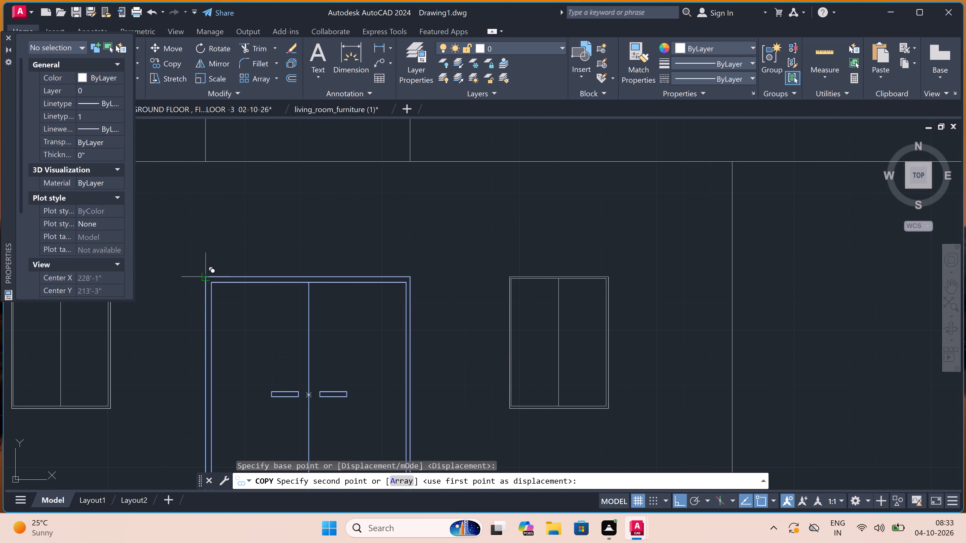
pyautogui.scroll(-3, 214, 247)
pyautogui.scroll(5, 197, 168)
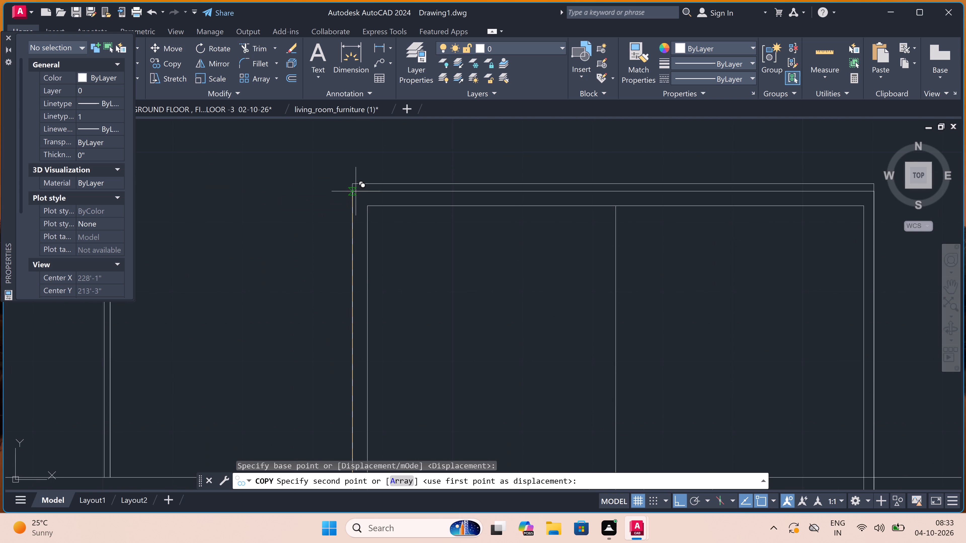
pyautogui.doubleClick(351, 183)
# Place another copy of the double door on the second-floor door opening, aligned by the top-left corner.
pyautogui.scroll(-4, 251, 254)
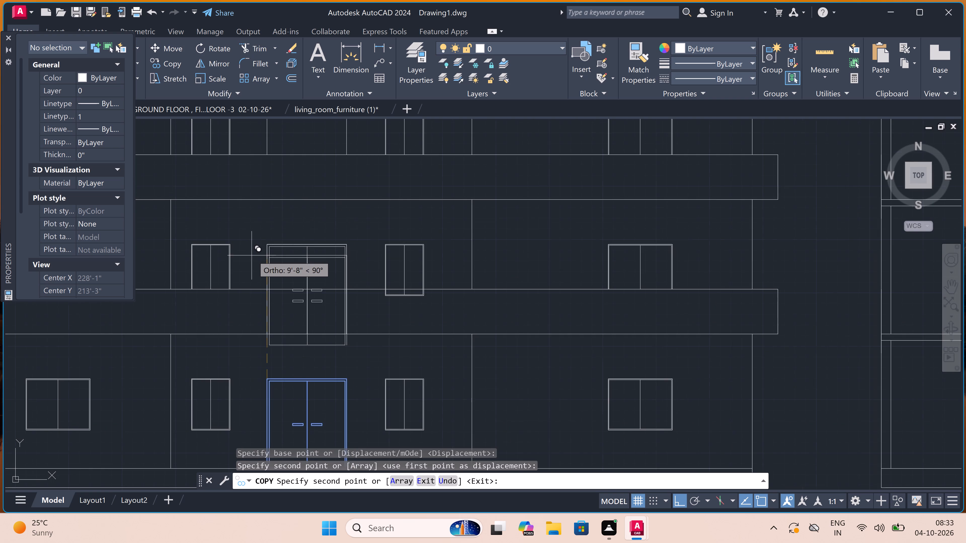
pyautogui.scroll(-3, 254, 255)
pyautogui.scroll(4, 258, 198)
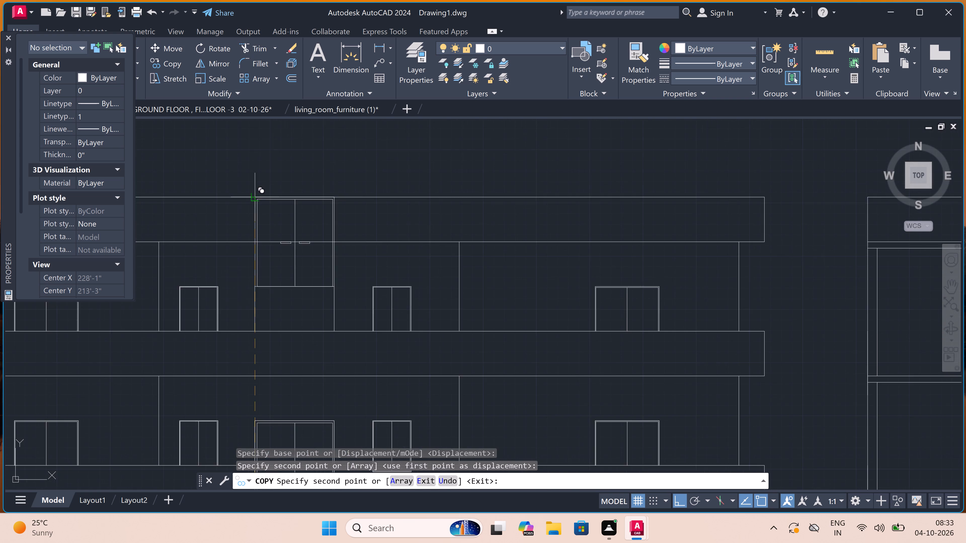
pyautogui.scroll(1, 243, 351)
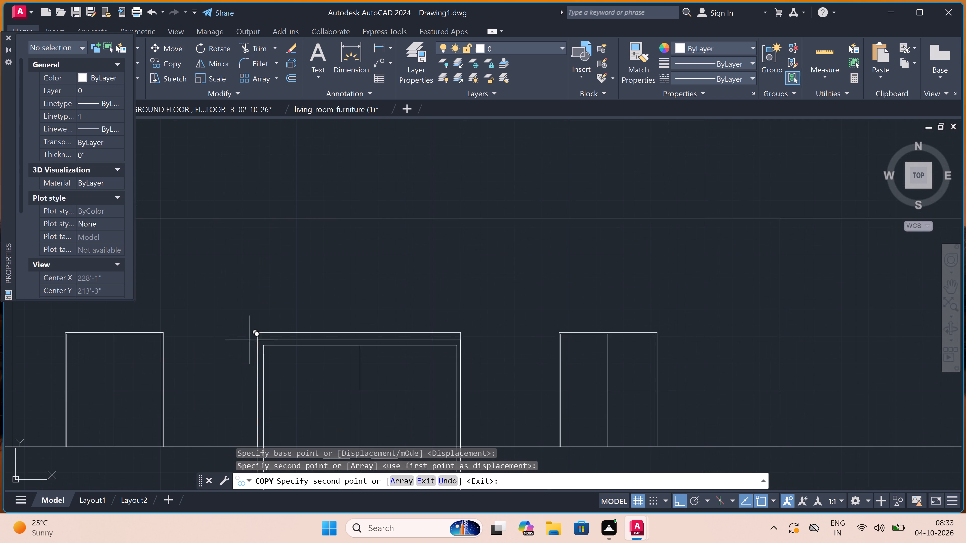
pyautogui.tripleClick(257, 334)
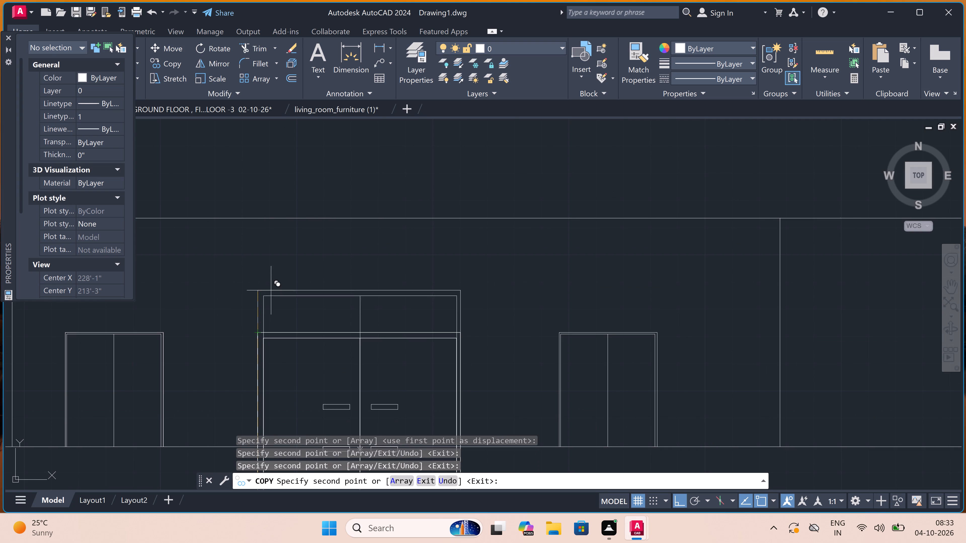
pyautogui.press('Escape')
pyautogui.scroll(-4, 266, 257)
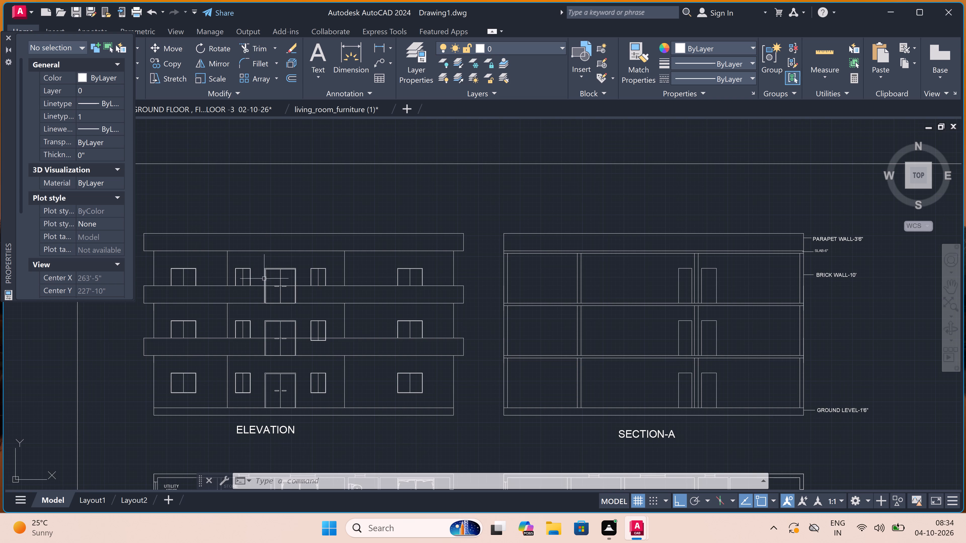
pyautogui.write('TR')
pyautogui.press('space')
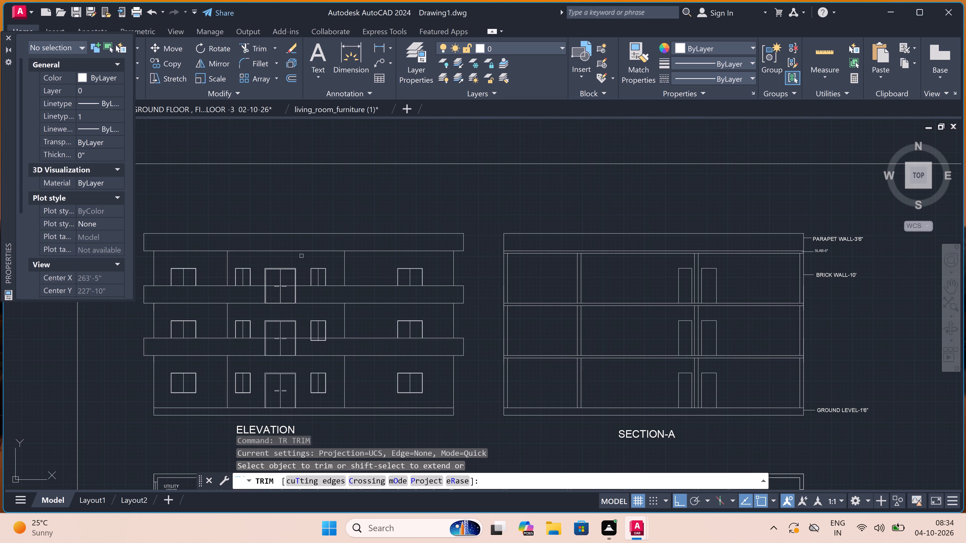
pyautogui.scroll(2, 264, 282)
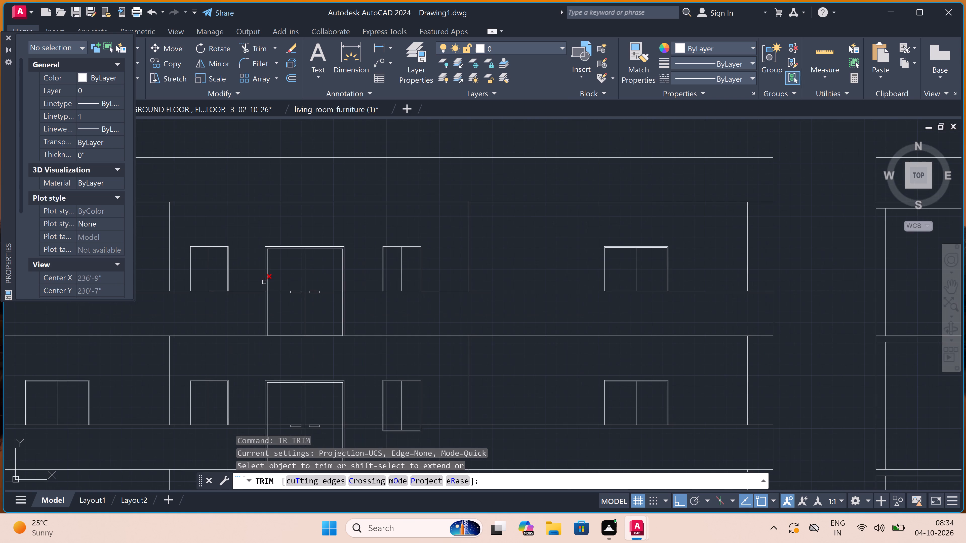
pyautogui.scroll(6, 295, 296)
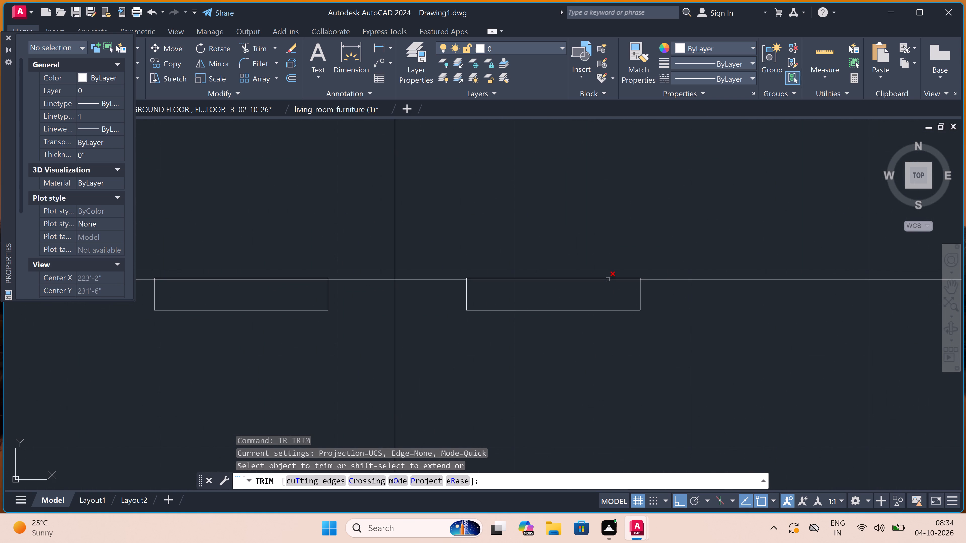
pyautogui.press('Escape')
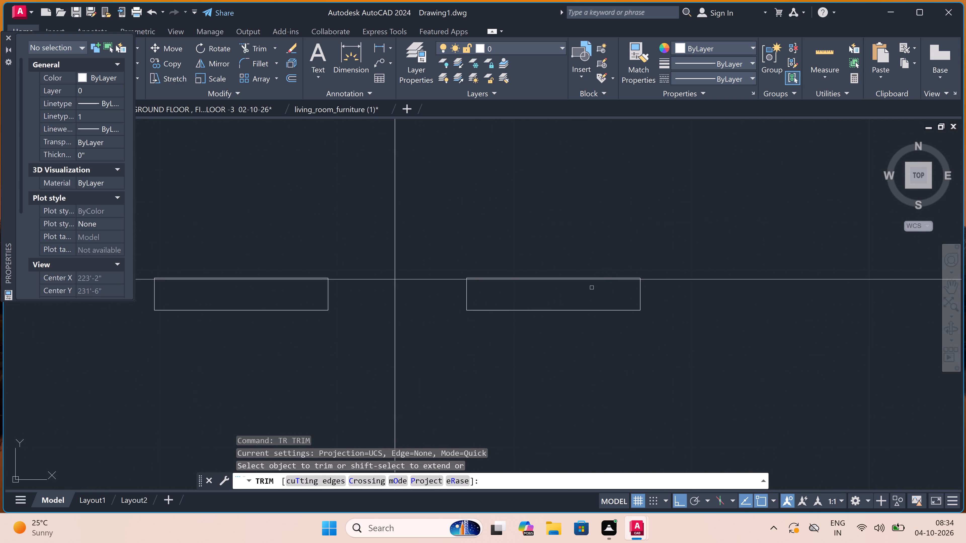
# Erase both handle rectangles, including their duplicates, from the second-floor door in the elevation.
pyautogui.click(580, 303)
pyautogui.click(558, 327)
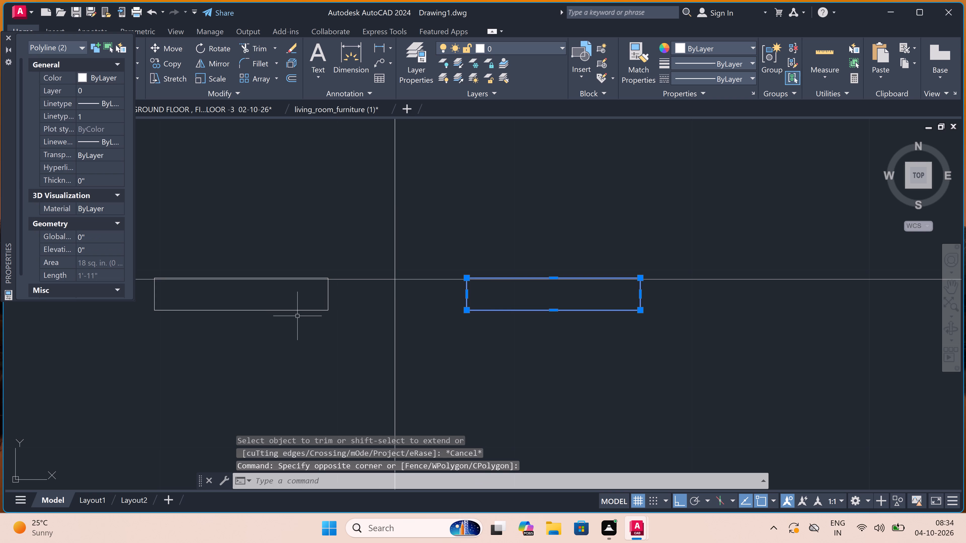
pyautogui.click(281, 303)
pyautogui.click(227, 341)
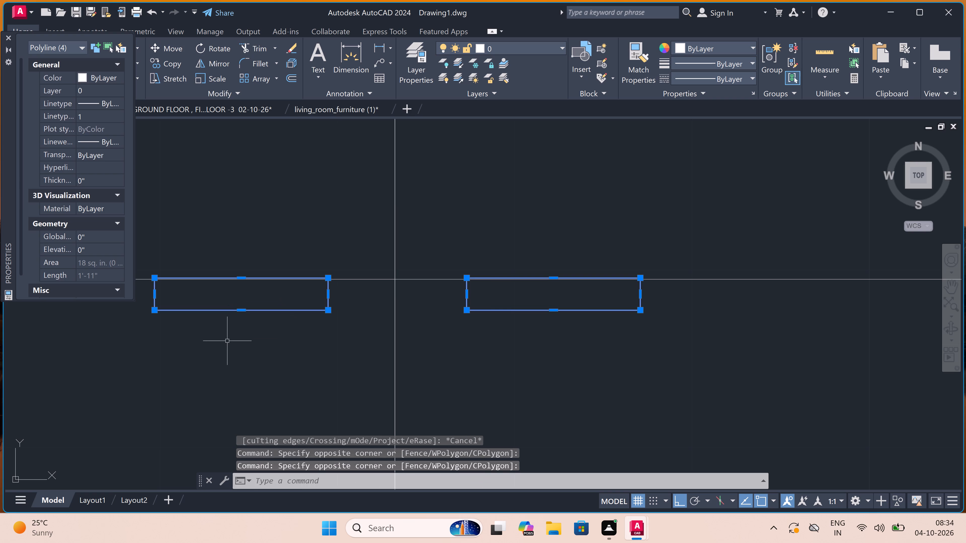
pyautogui.press('Delete')
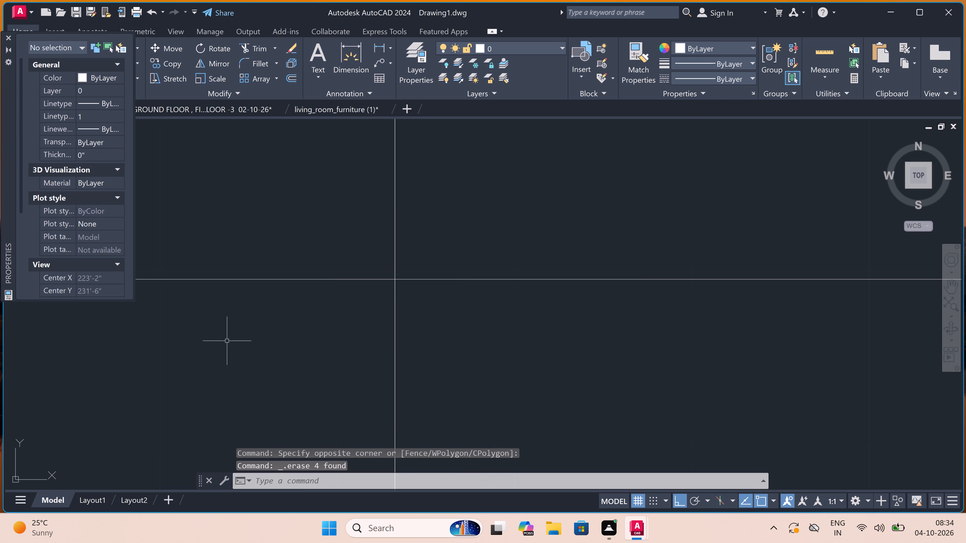
# Trim the second-floor double door's vertical lines where they run down through the horizontal band below it in the elevation.
pyautogui.write('TR')
pyautogui.press('space')
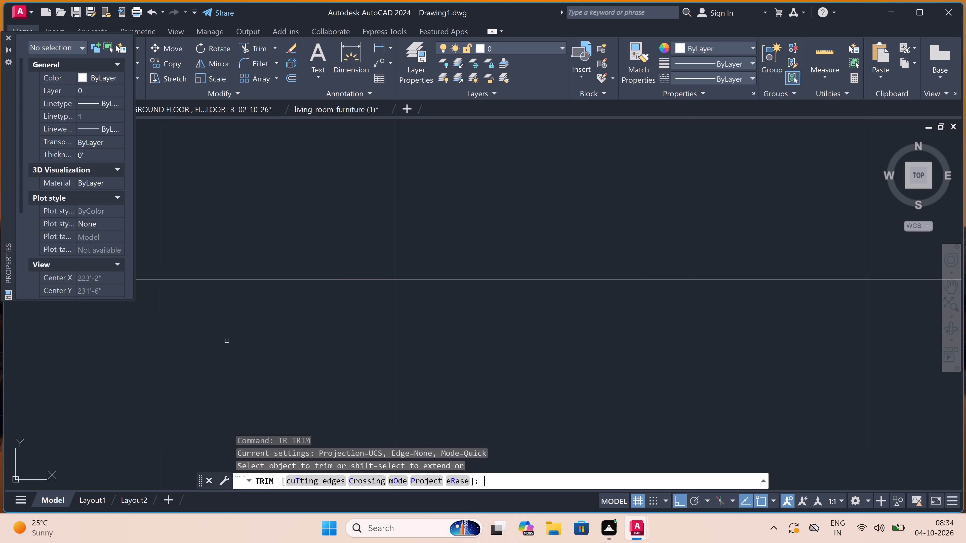
pyautogui.scroll(-3, 227, 342)
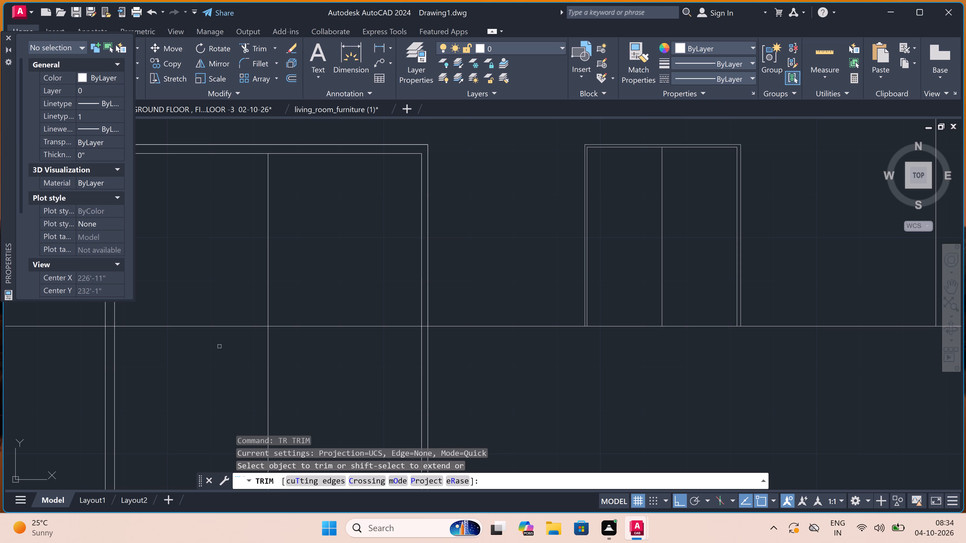
pyautogui.tripleClick(70, 358)
pyautogui.click(70, 358)
pyautogui.scroll(-2, 195, 354)
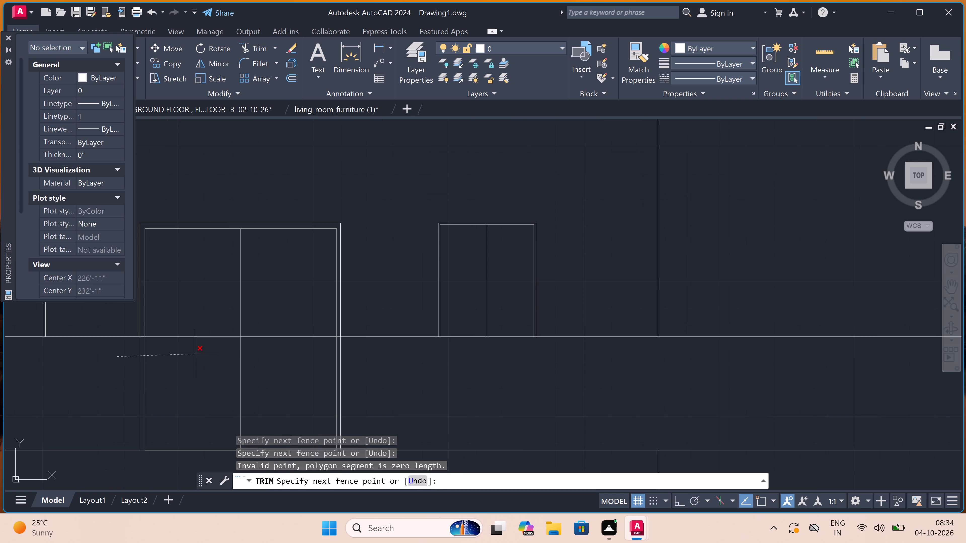
pyautogui.click(310, 365)
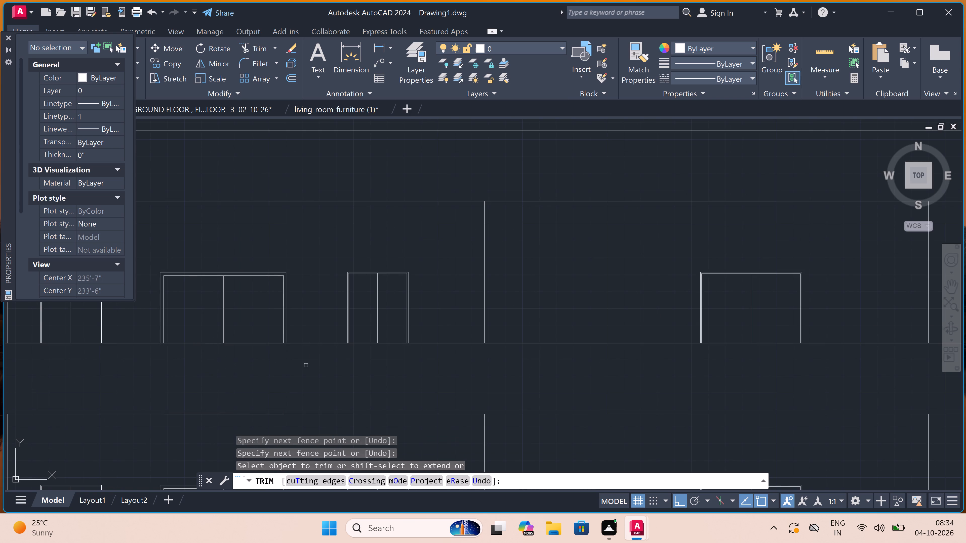
pyautogui.scroll(-3, 265, 301)
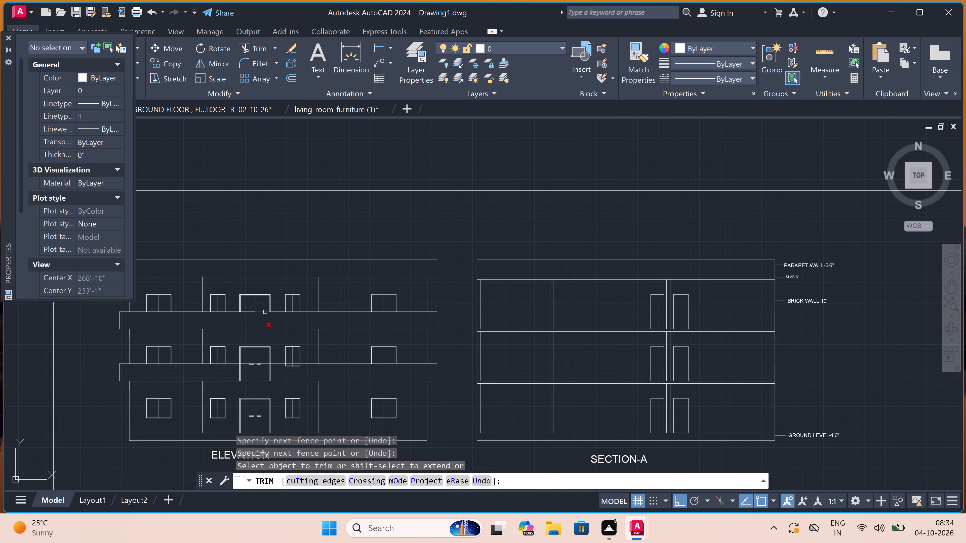
# Trim the first-floor double door's vertical lines where they cross the horizontal band beneath it.
pyautogui.scroll(4, 259, 385)
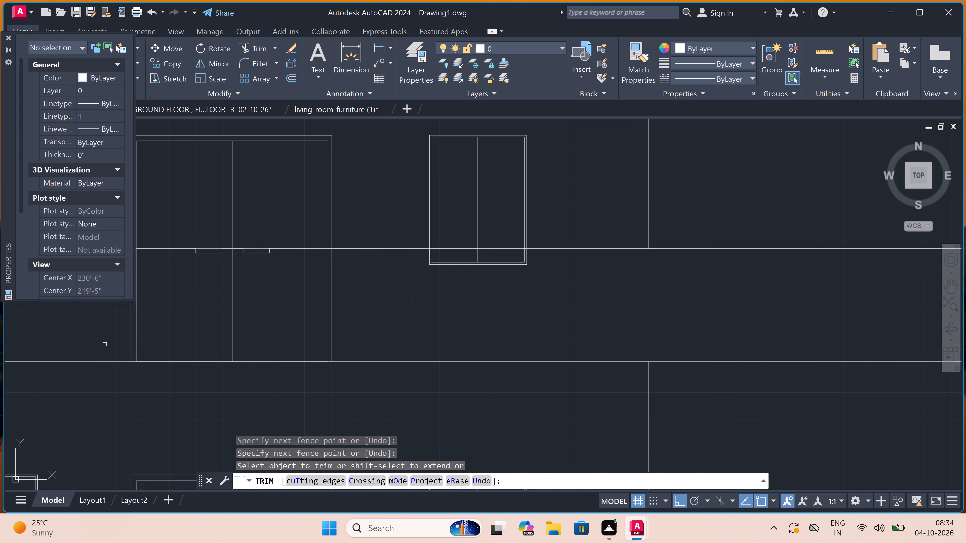
pyautogui.click(107, 338)
pyautogui.doubleClick(371, 323)
pyautogui.scroll(-3, 366, 320)
pyautogui.scroll(1, 268, 272)
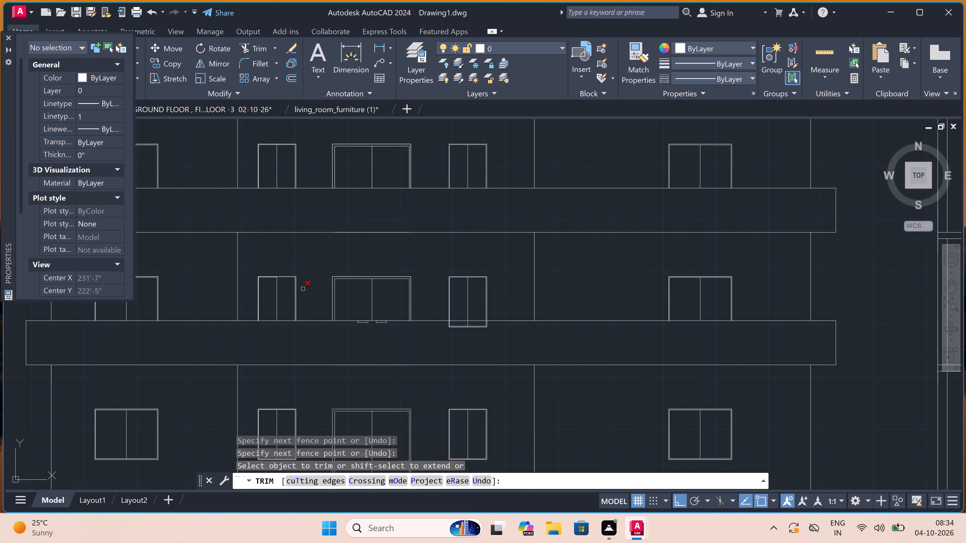
pyautogui.press('Escape')
# Erase both handle rectangles from the first-floor door in the elevation.
pyautogui.scroll(4, 381, 316)
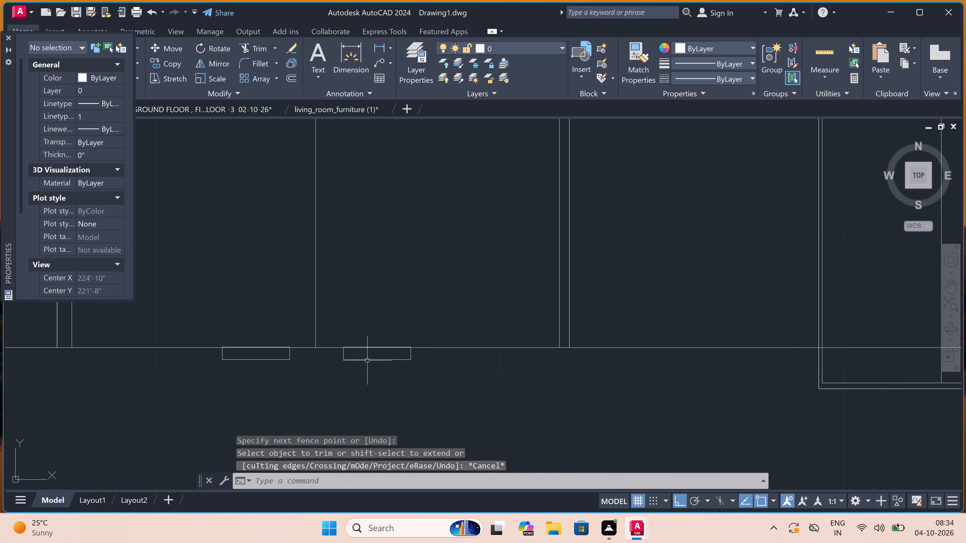
pyautogui.doubleClick(366, 357)
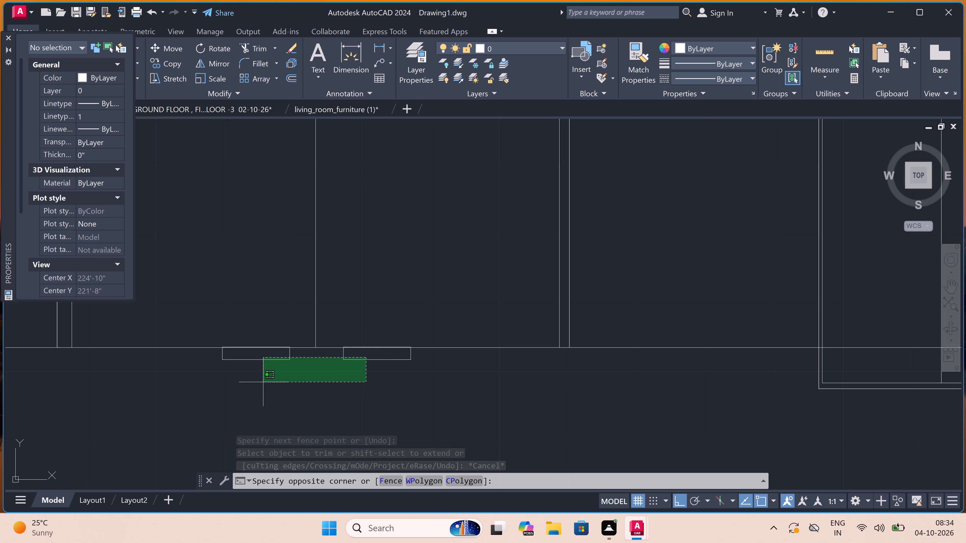
pyautogui.click(240, 385)
pyautogui.press('Delete')
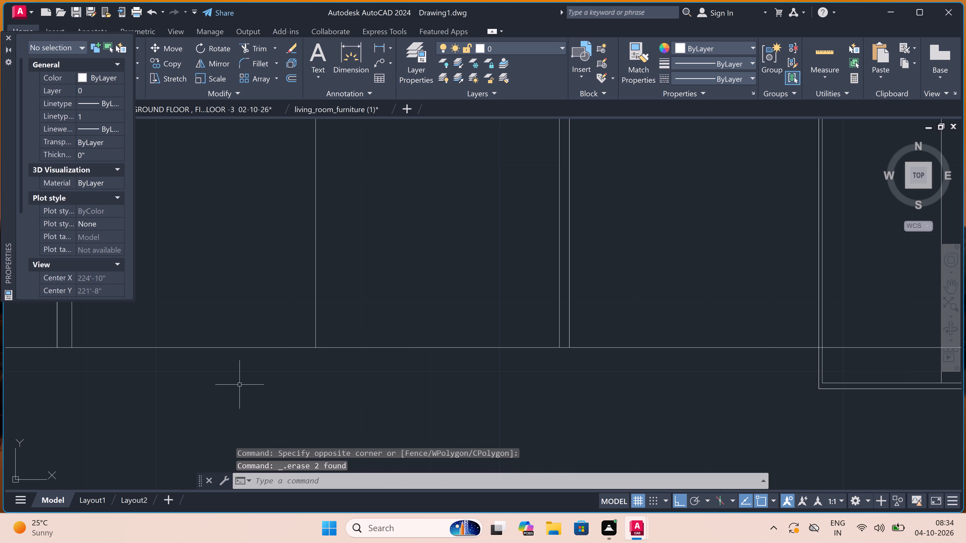
# Trim the first-floor narrow window right of the door below the band's top line, including its leftover sill lines.
pyautogui.scroll(-6, 288, 353)
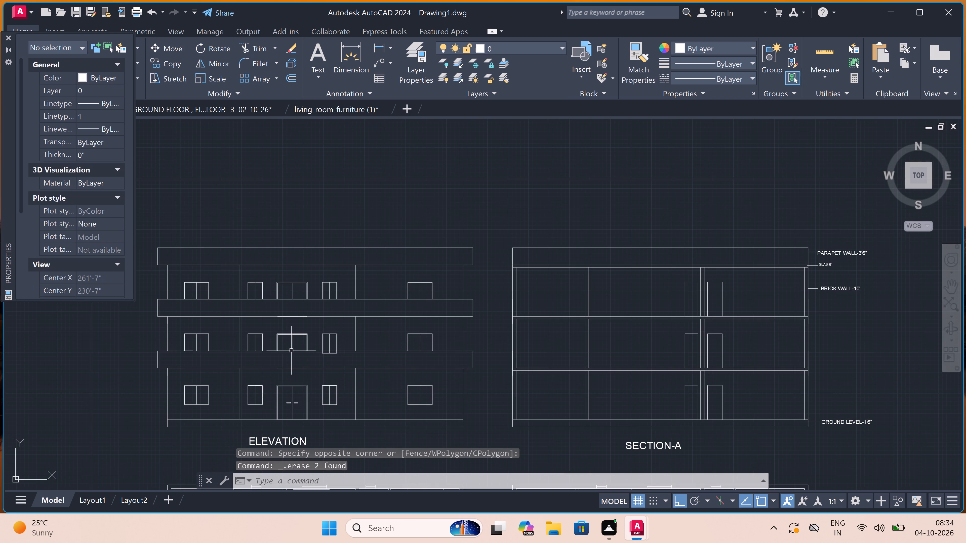
pyautogui.write('TR')
pyautogui.press('space')
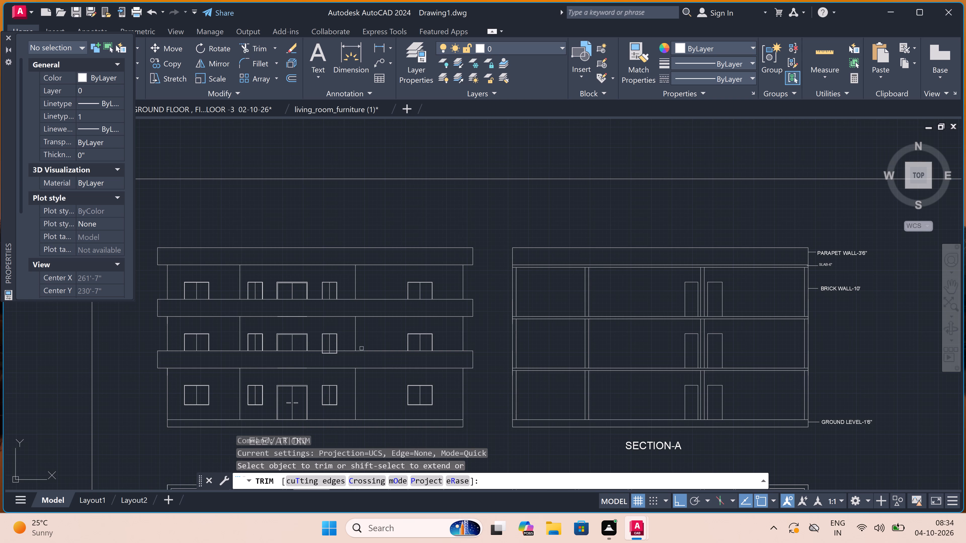
pyautogui.scroll(4, 329, 350)
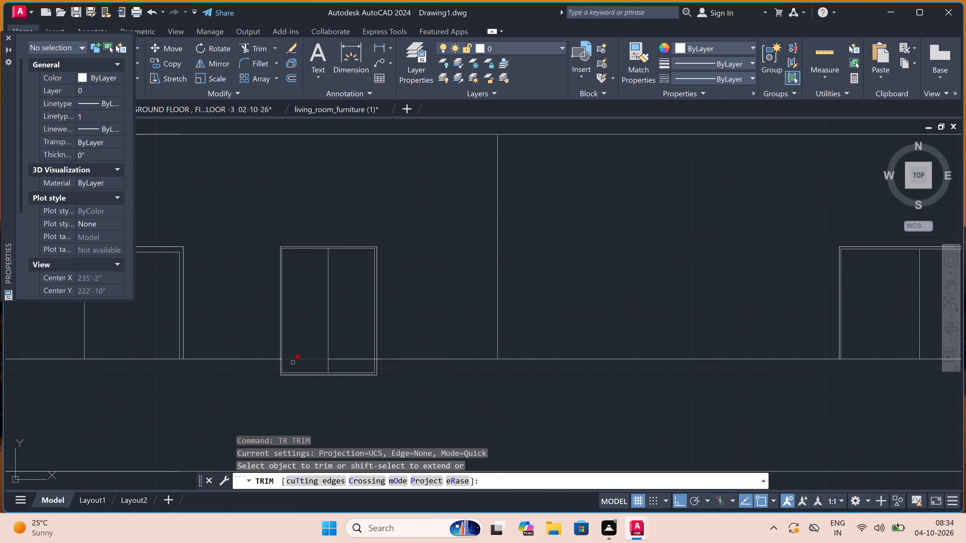
pyautogui.tripleClick(268, 366)
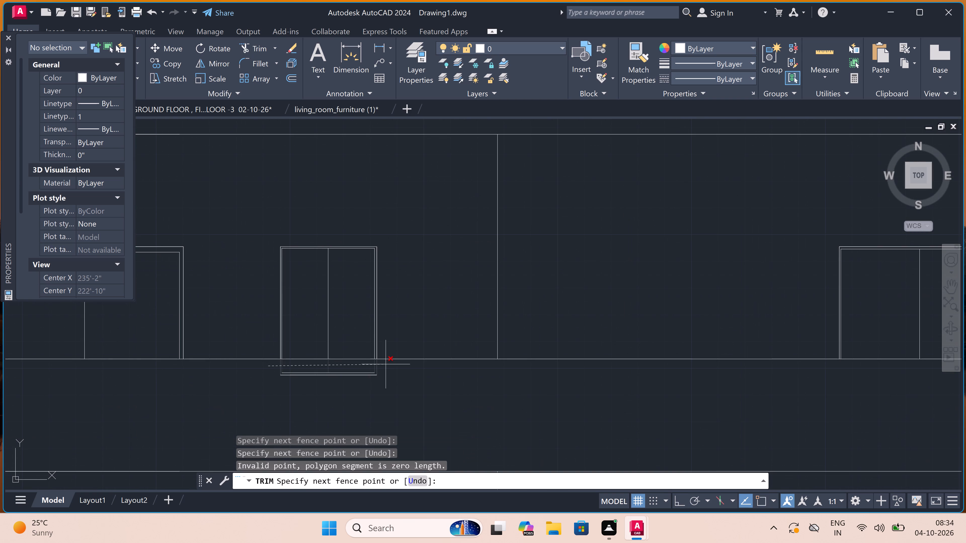
pyautogui.click(395, 362)
pyautogui.click(324, 368)
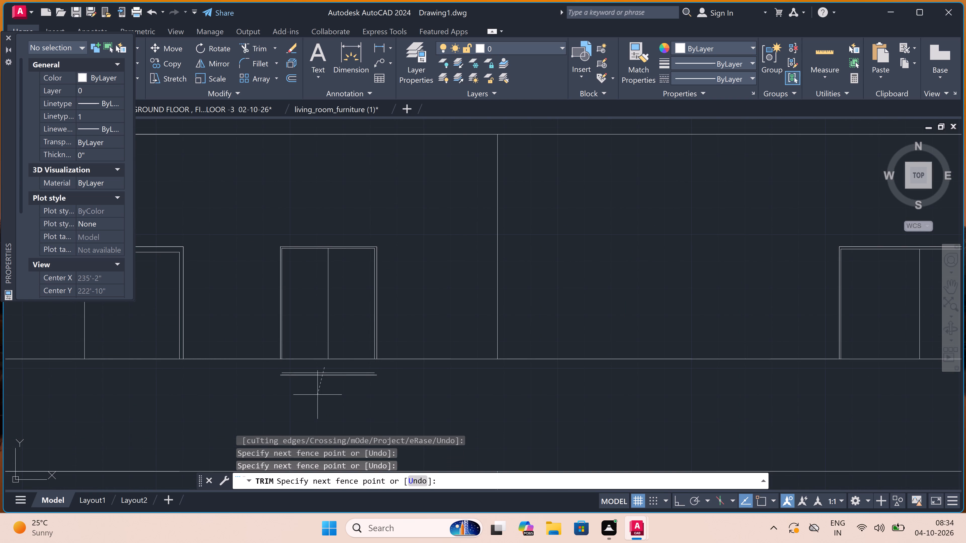
pyautogui.click(317, 396)
pyautogui.scroll(-3, 309, 364)
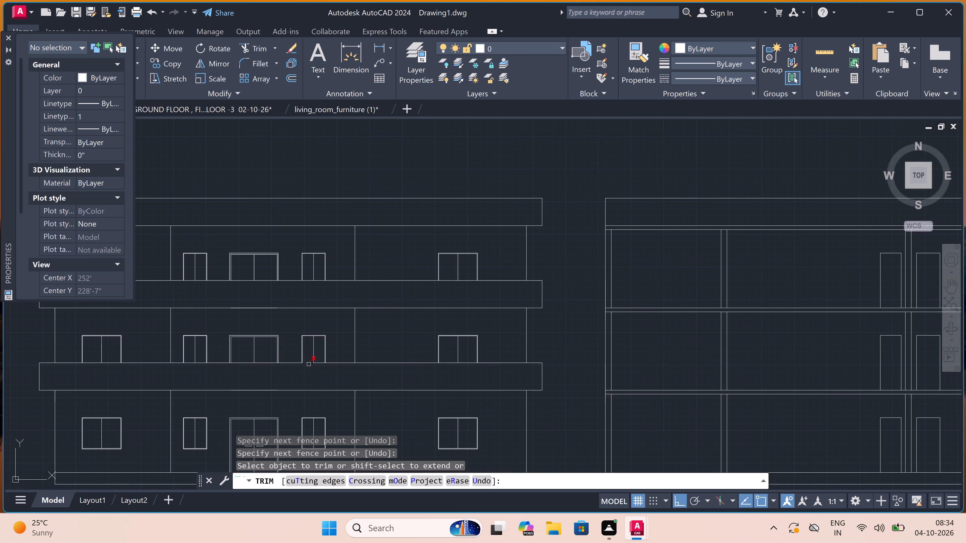
pyautogui.scroll(-1, 309, 364)
pyautogui.press('Escape')
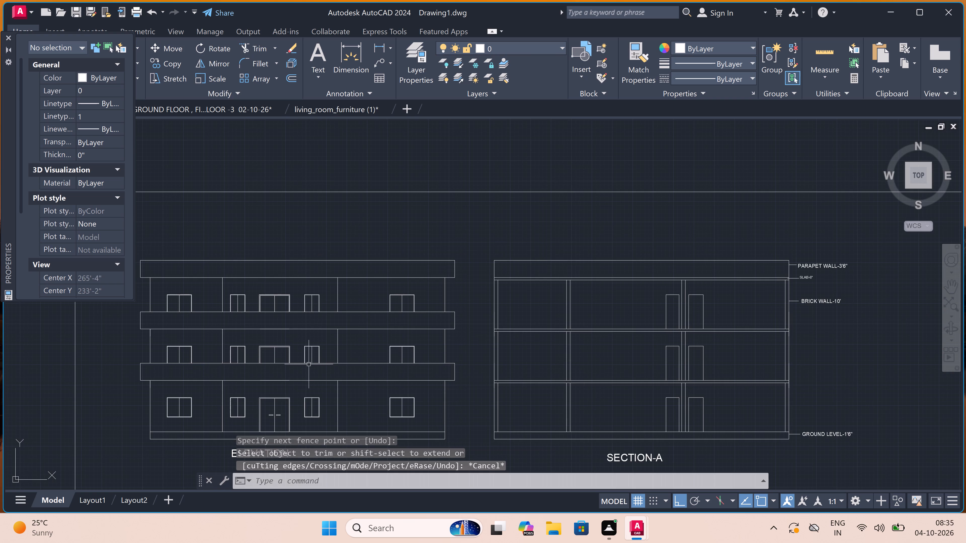
# With Ortho off, draw a sloping line from the parapet band's lower-right corner down to the elevation's right outer wall.
pyautogui.write('L')
pyautogui.press('space')
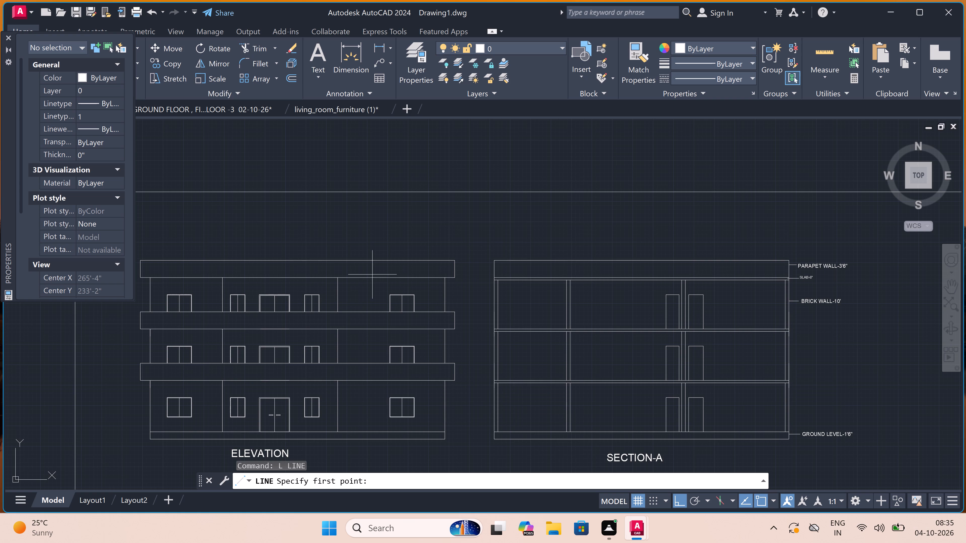
pyautogui.scroll(2, 445, 276)
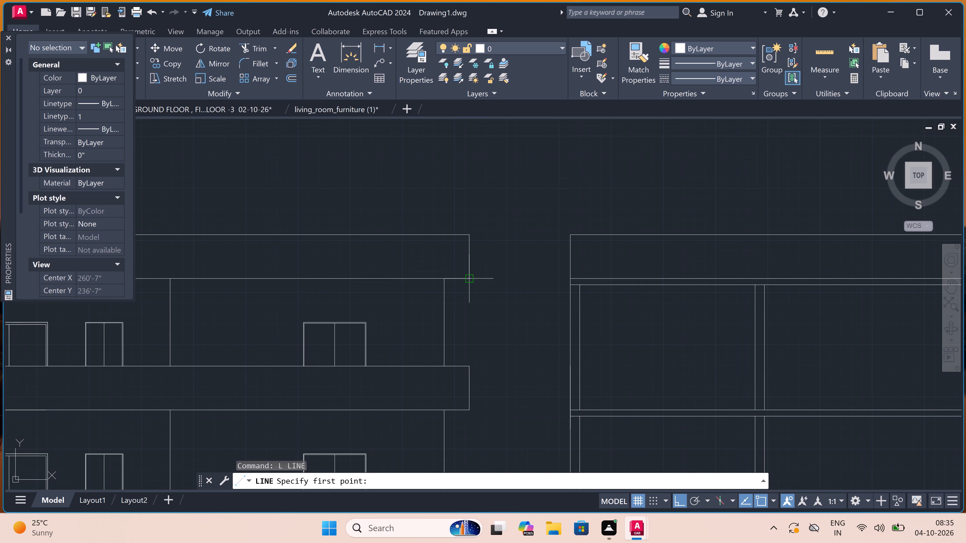
pyautogui.scroll(3, 469, 280)
pyautogui.doubleClick(470, 274)
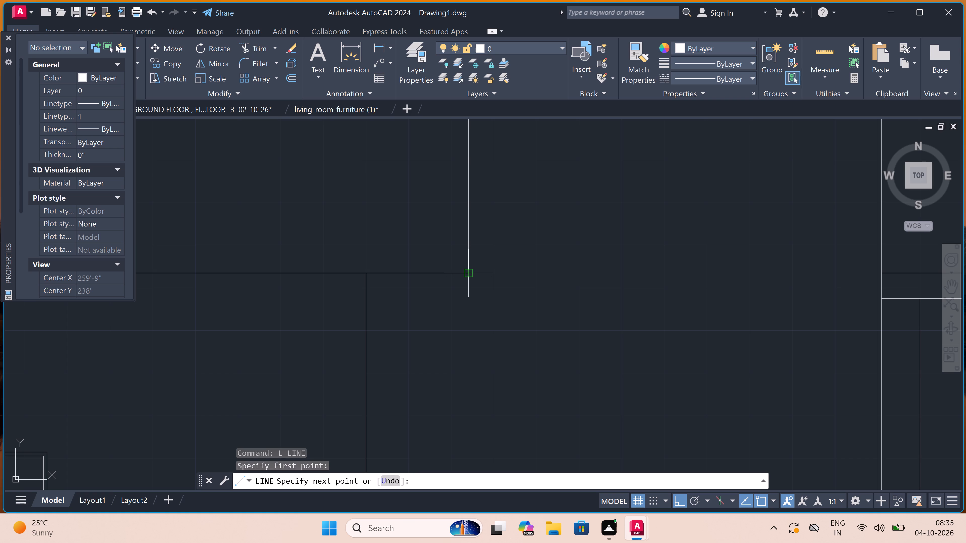
pyautogui.press('F8')
pyautogui.click(367, 312)
pyautogui.press('Escape')
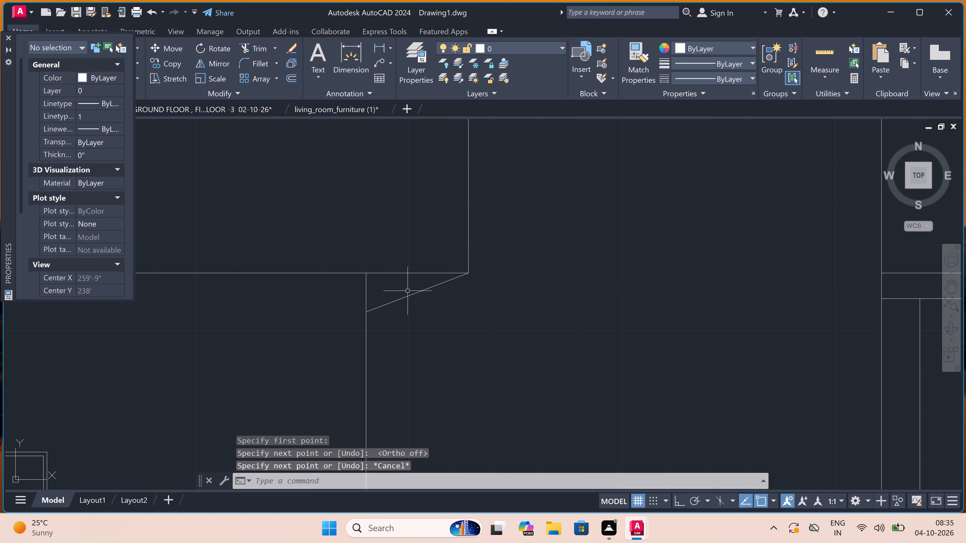
# Draw a matching sloping line from the parapet band's lower-left corner down to the elevation's left outer wall.
pyautogui.scroll(-5, 406, 289)
pyautogui.scroll(-2, 384, 289)
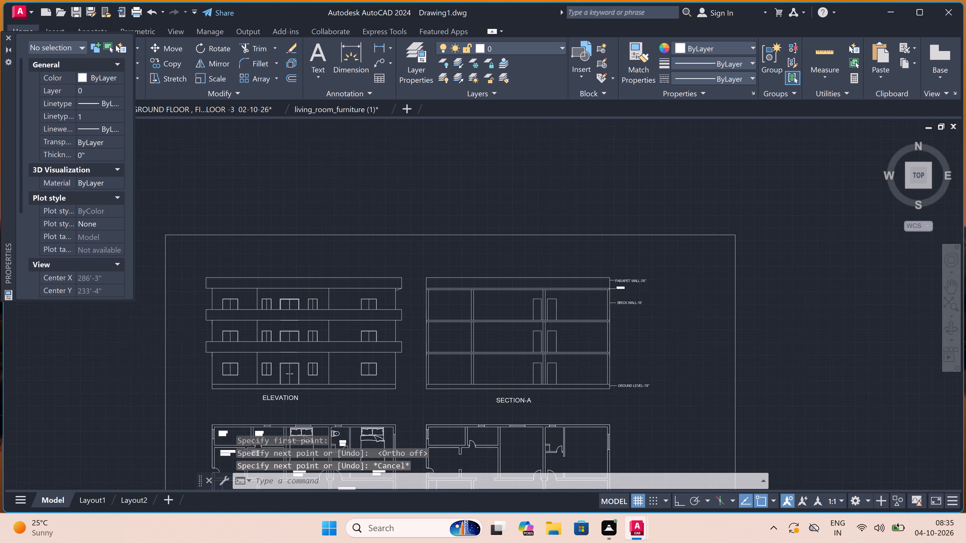
pyautogui.press('space')
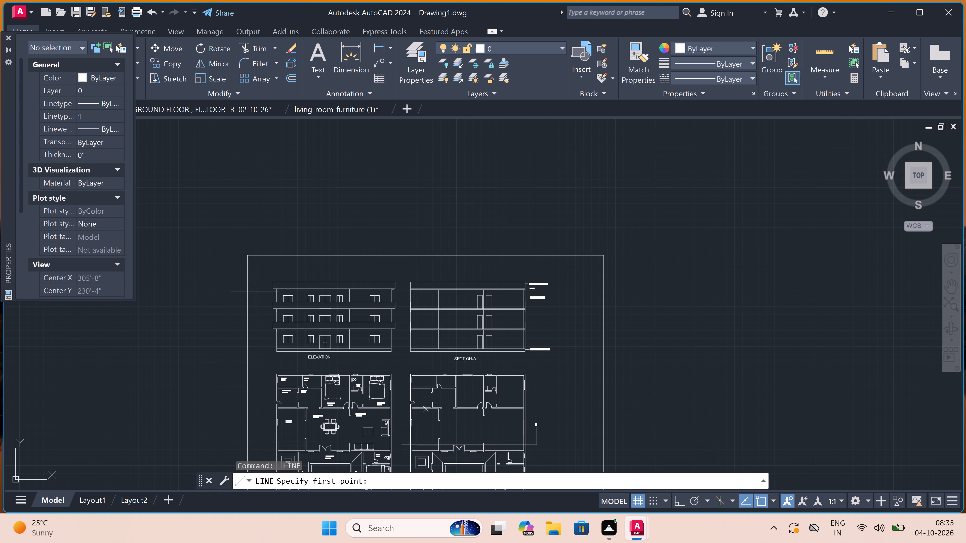
pyautogui.scroll(2, 256, 291)
pyautogui.scroll(3, 339, 280)
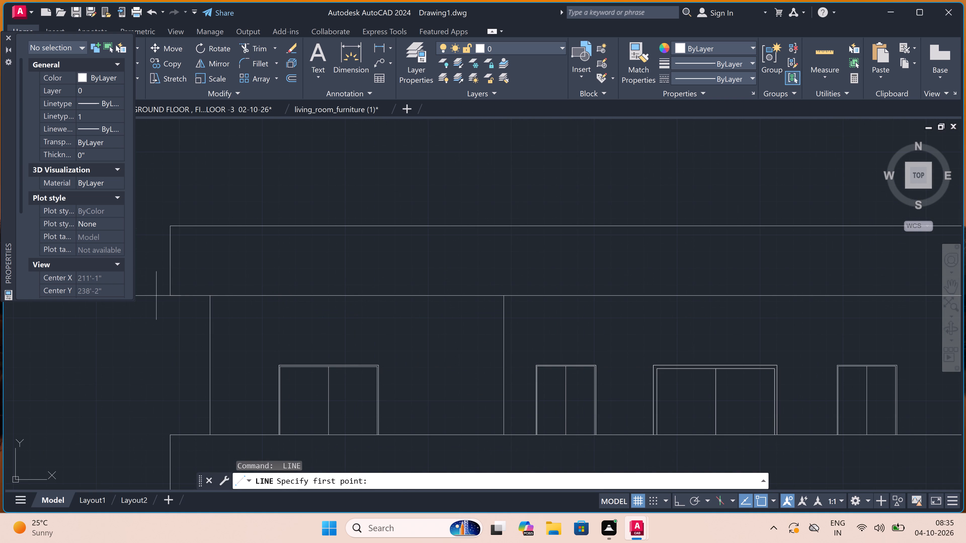
pyautogui.click(168, 295)
pyautogui.click(210, 314)
pyautogui.press('Escape')
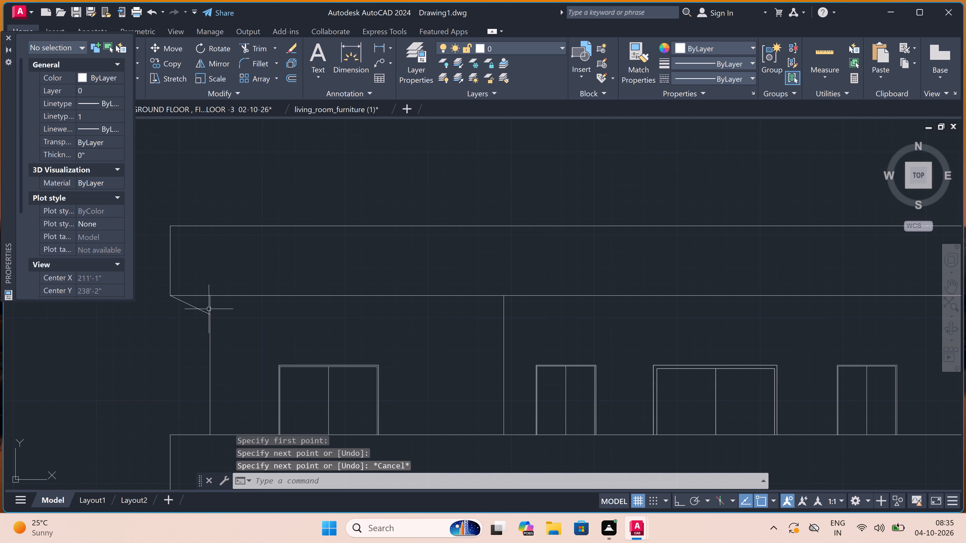
# Draw a sloping line from the lower-left corner of the band below the second floor down to the left outer wall.
pyautogui.scroll(-3, 215, 284)
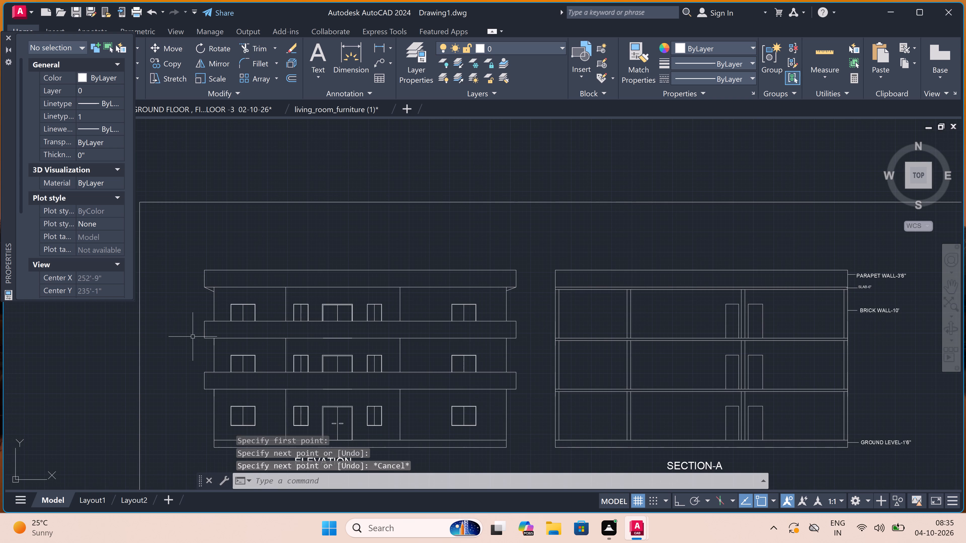
pyautogui.press('space')
pyautogui.scroll(2, 211, 336)
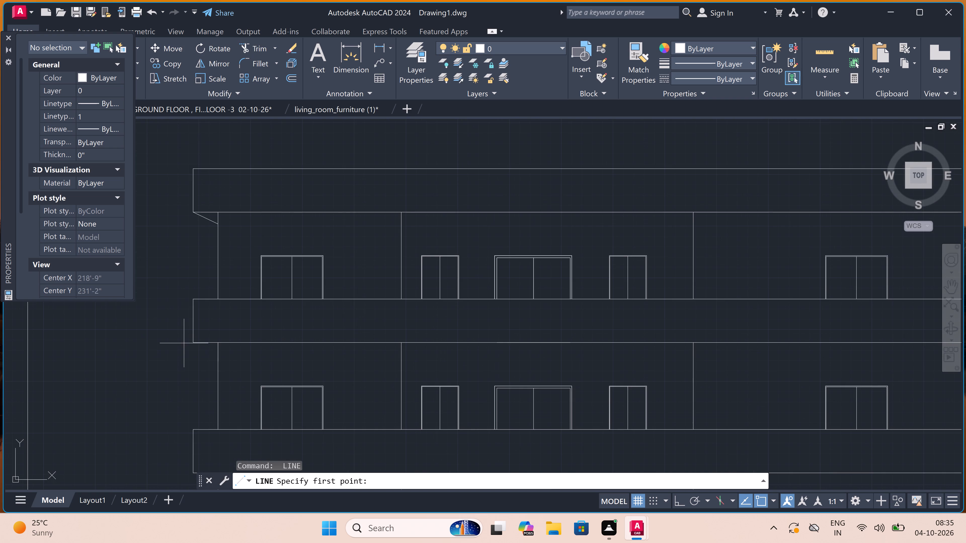
pyautogui.scroll(1, 184, 343)
pyautogui.doubleClick(203, 343)
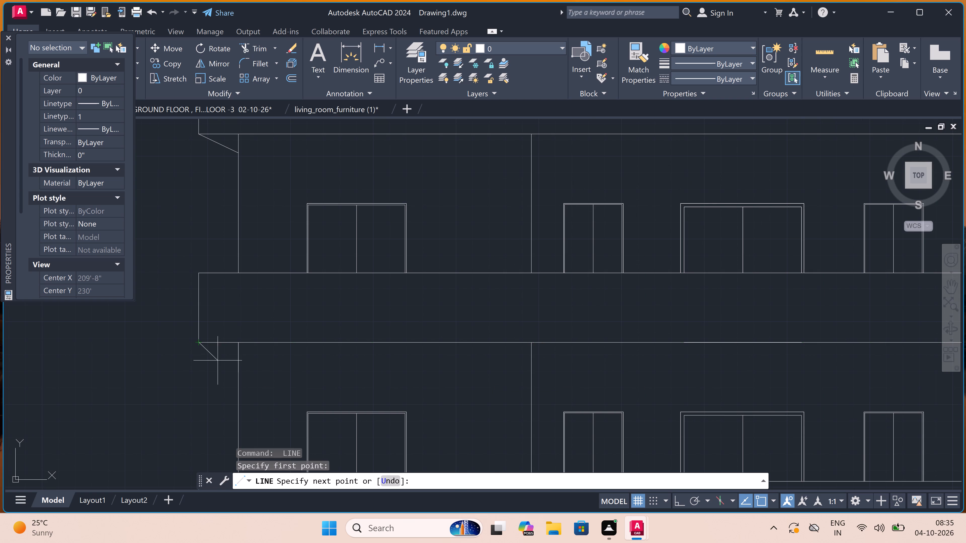
pyautogui.scroll(2, 239, 350)
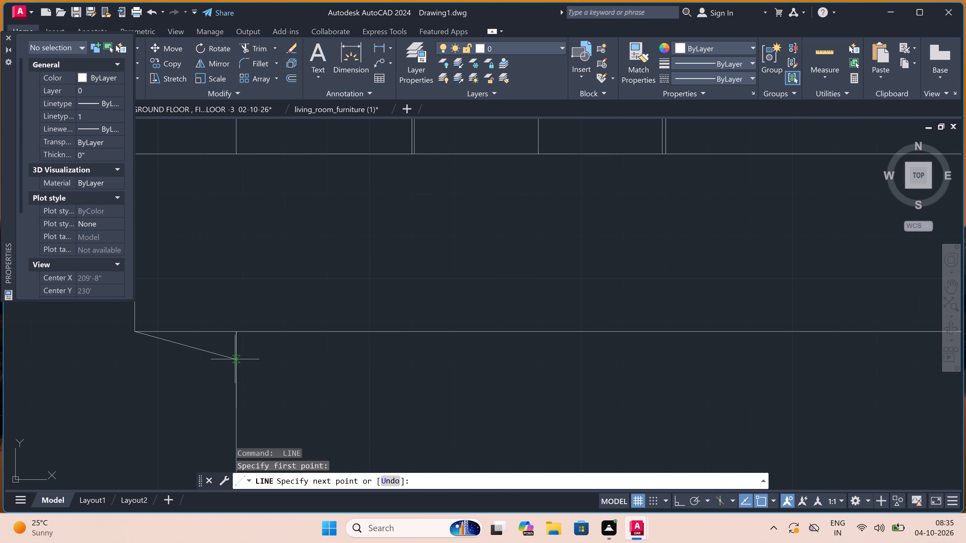
pyautogui.click(235, 359)
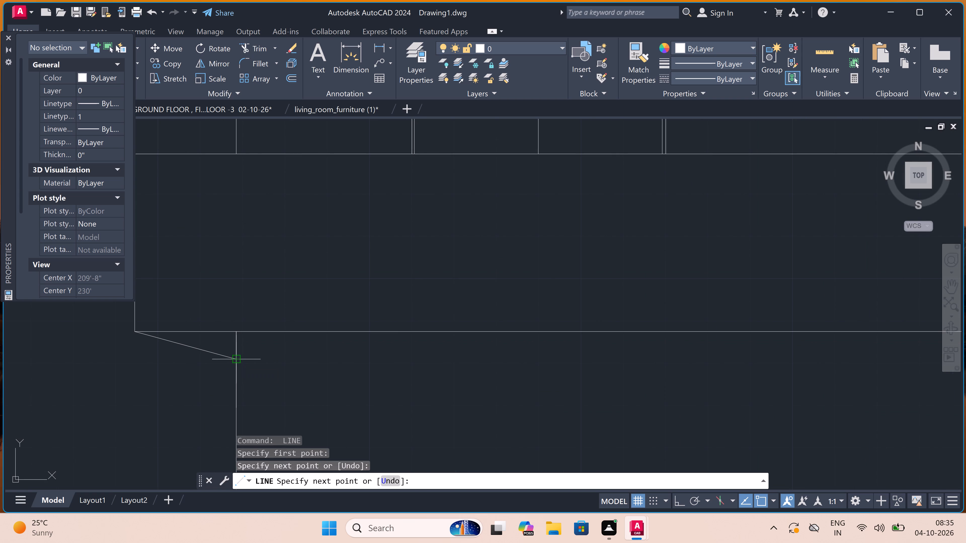
pyautogui.press('Escape')
pyautogui.scroll(-5, 212, 338)
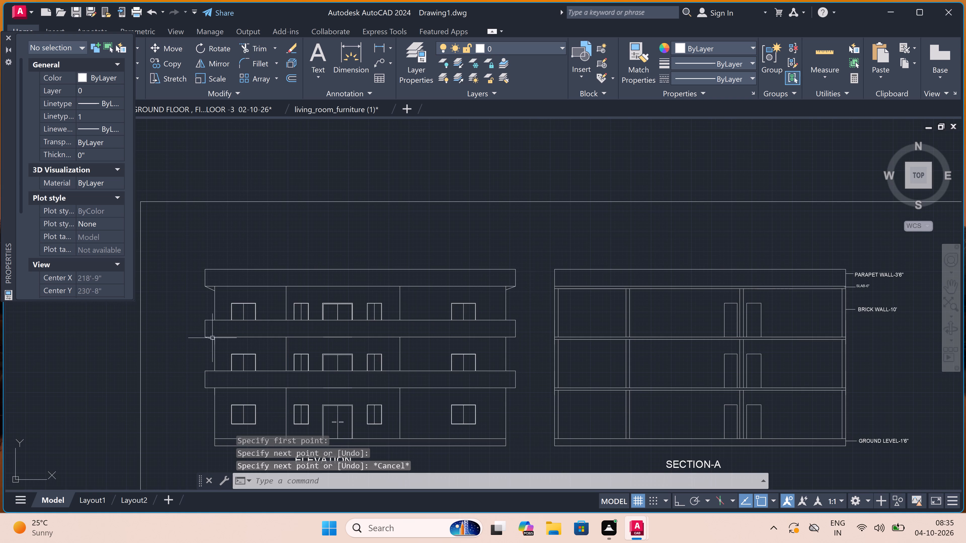
pyautogui.scroll(3, 510, 333)
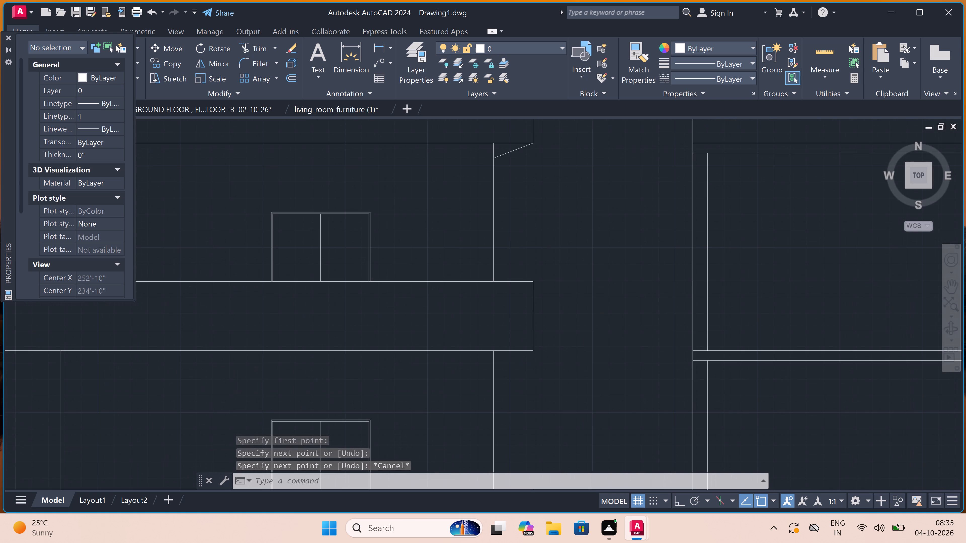
# Draw a sloping line from the lower-right corner of the band below the second floor down to the elevation's right outer wall.
pyautogui.press('space')
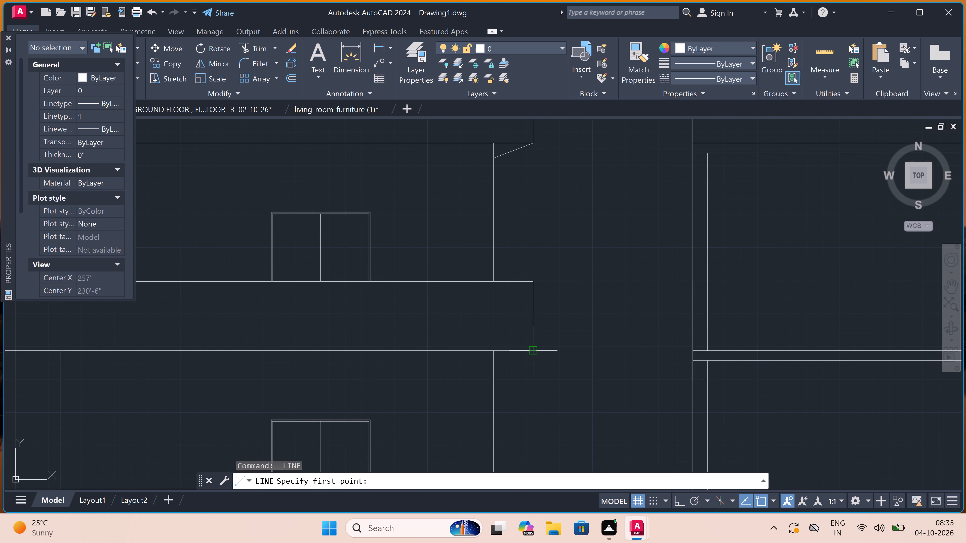
pyautogui.doubleClick(533, 352)
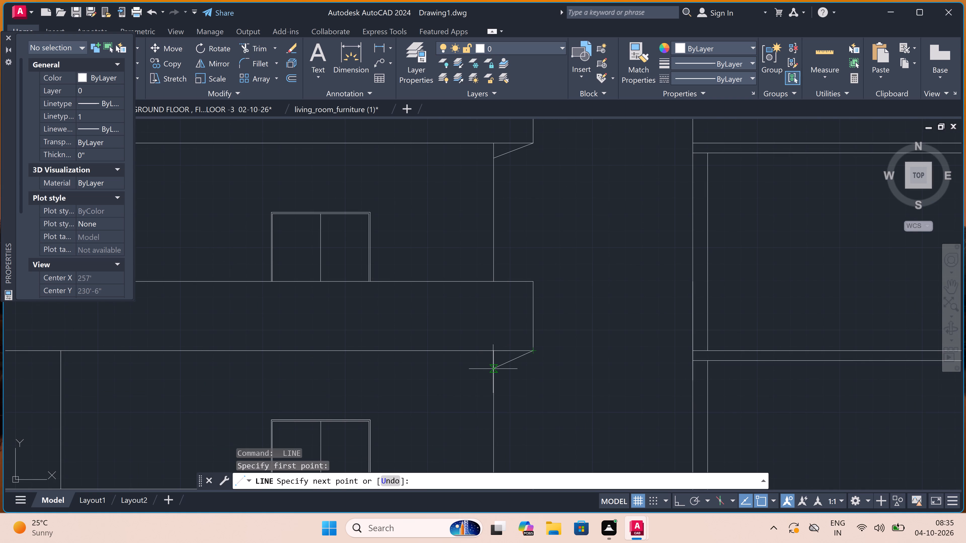
pyautogui.click(493, 369)
pyautogui.press('Escape')
# Draw a sloping line from the lower-right corner of the lowest band, above the ground floor, down to the right outer wall.
pyautogui.scroll(-5, 399, 331)
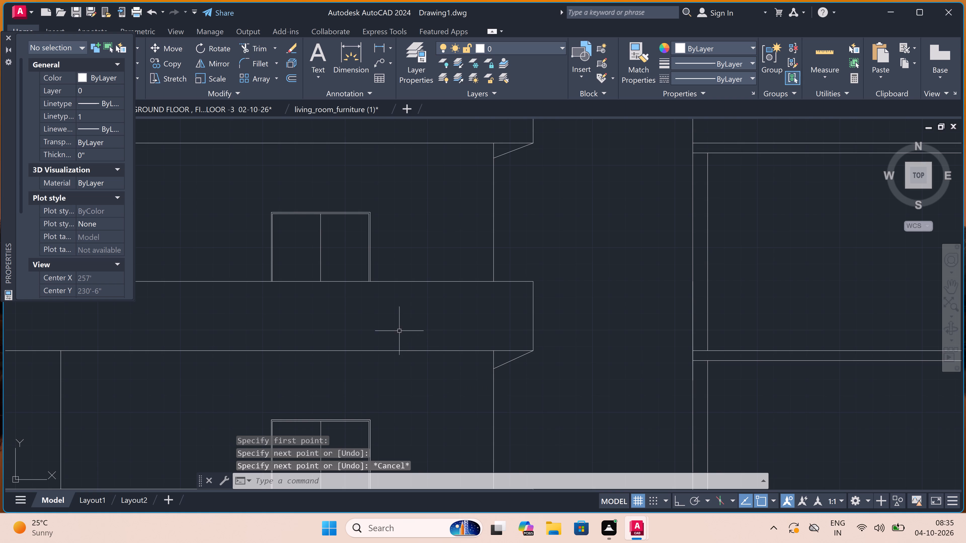
pyautogui.scroll(4, 426, 390)
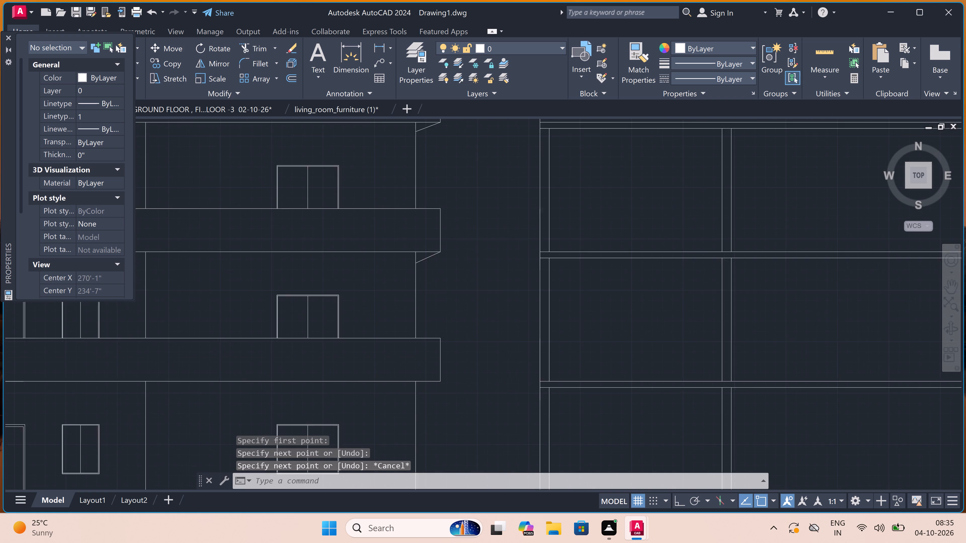
pyautogui.press('space')
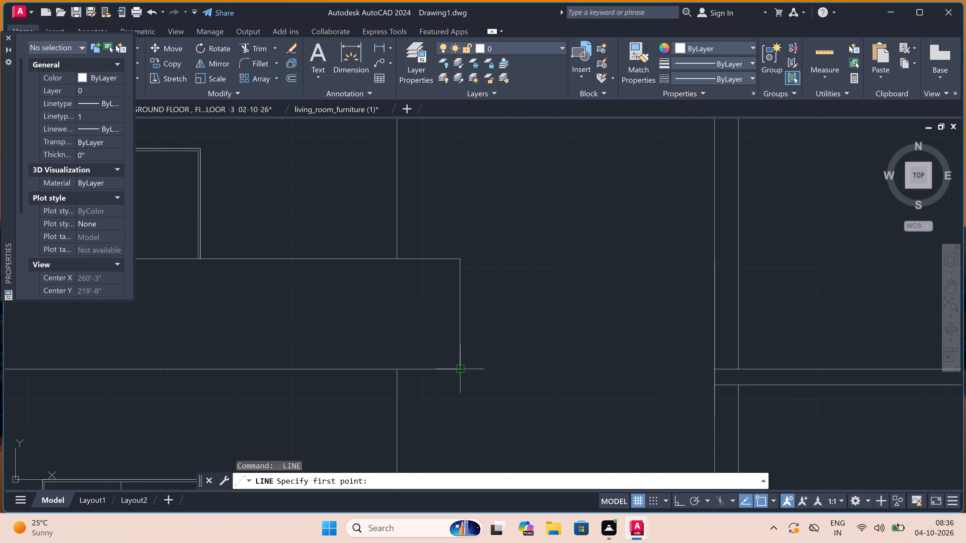
pyautogui.click(464, 366)
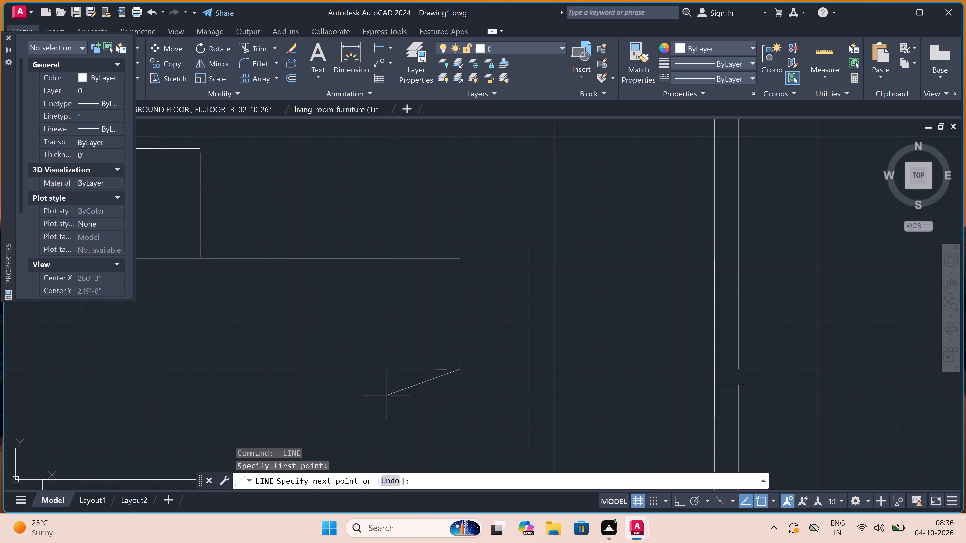
pyautogui.click(397, 396)
pyautogui.press('Escape')
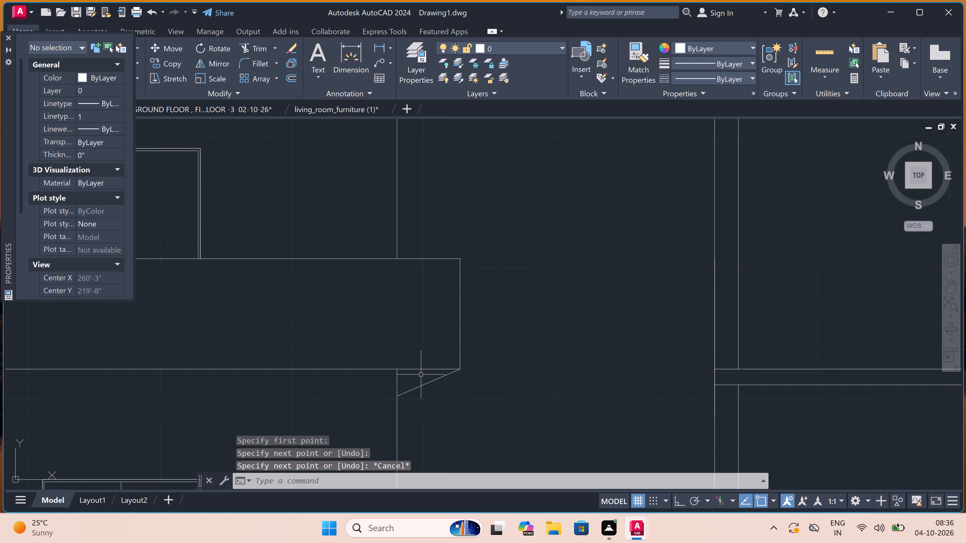
# Draw a matching sloping line from the lowest band's lower-left corner down to the elevation's left outer wall.
pyautogui.scroll(-4, 404, 356)
pyautogui.scroll(-3, 305, 358)
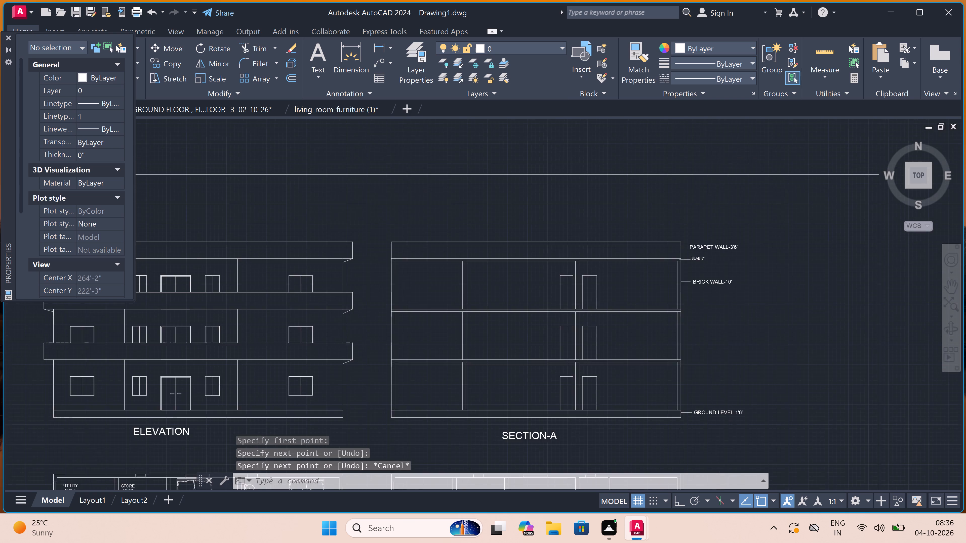
pyautogui.scroll(3, 144, 363)
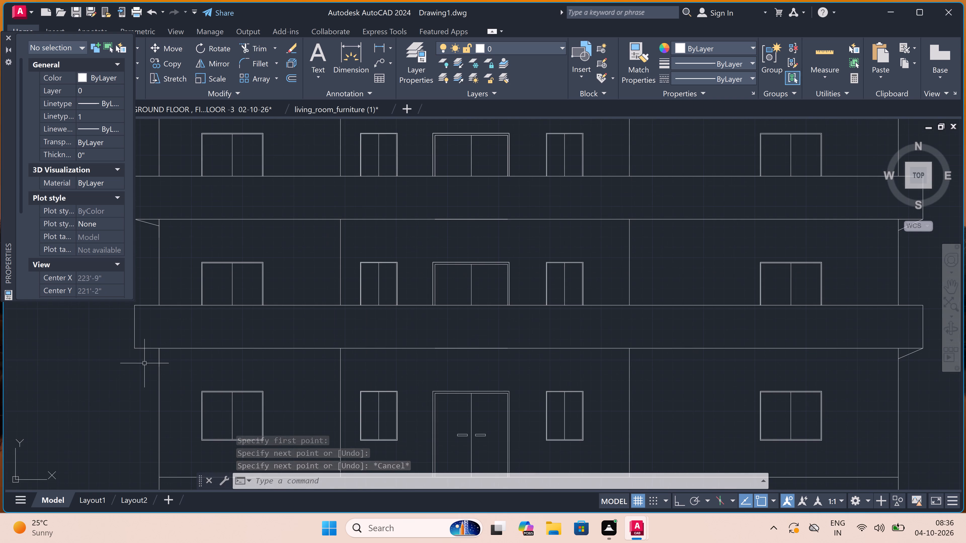
pyautogui.press('space')
pyautogui.doubleClick(132, 348)
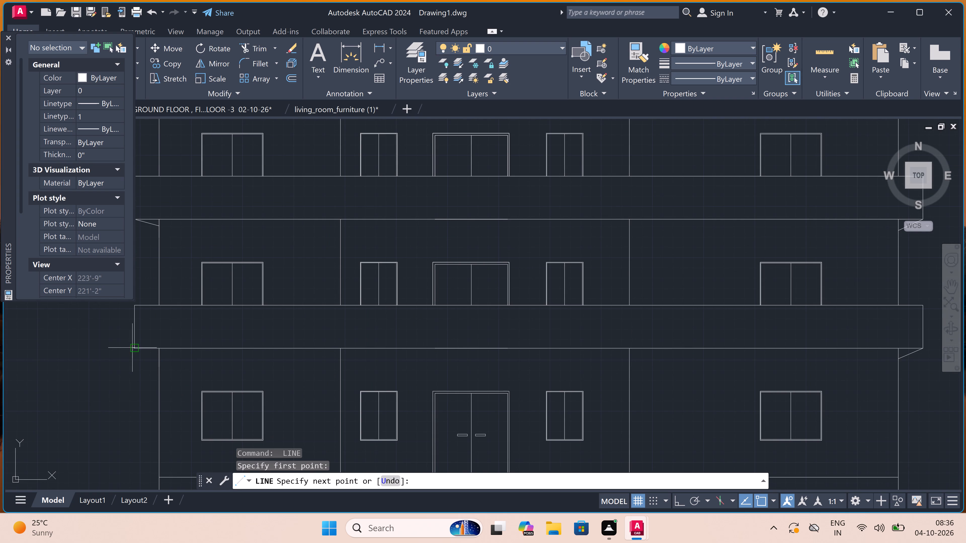
pyautogui.scroll(2, 149, 364)
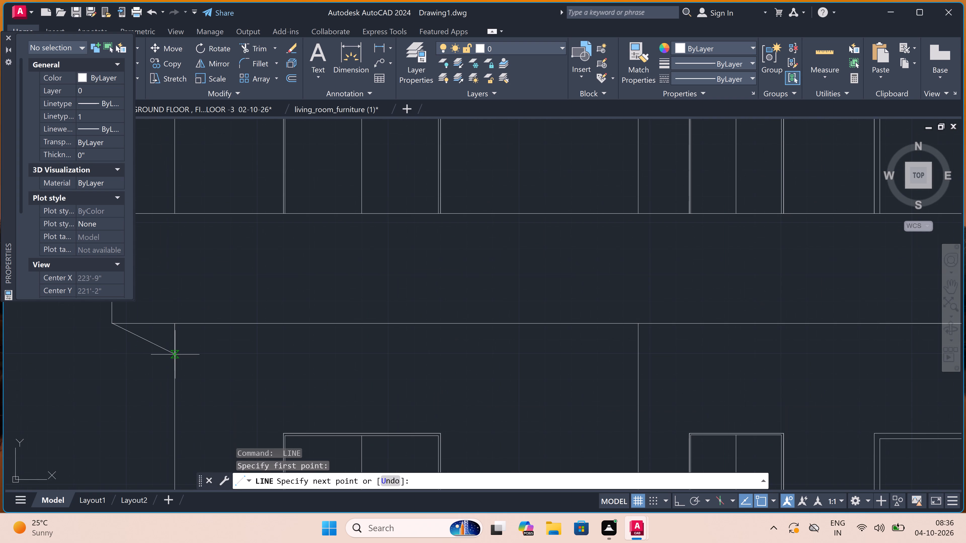
pyautogui.click(175, 354)
pyautogui.press('Escape')
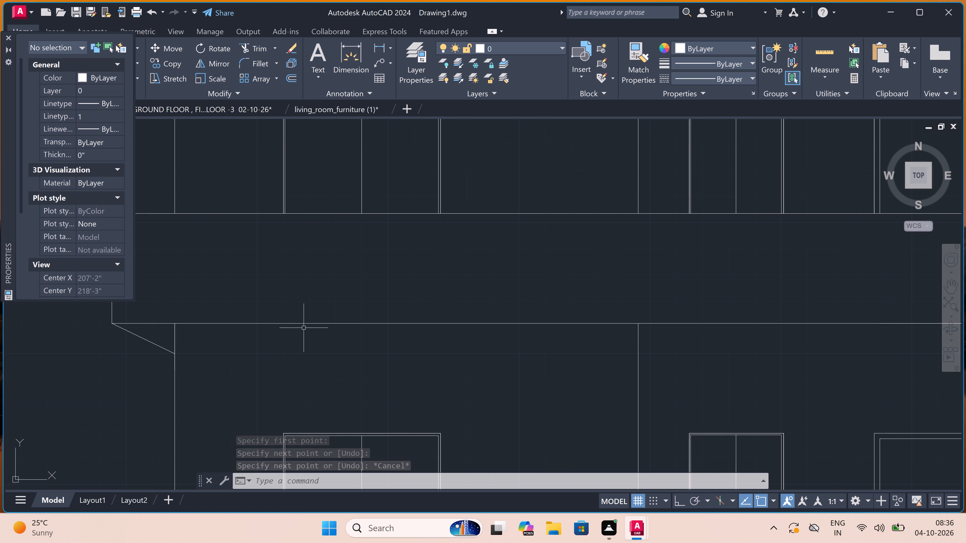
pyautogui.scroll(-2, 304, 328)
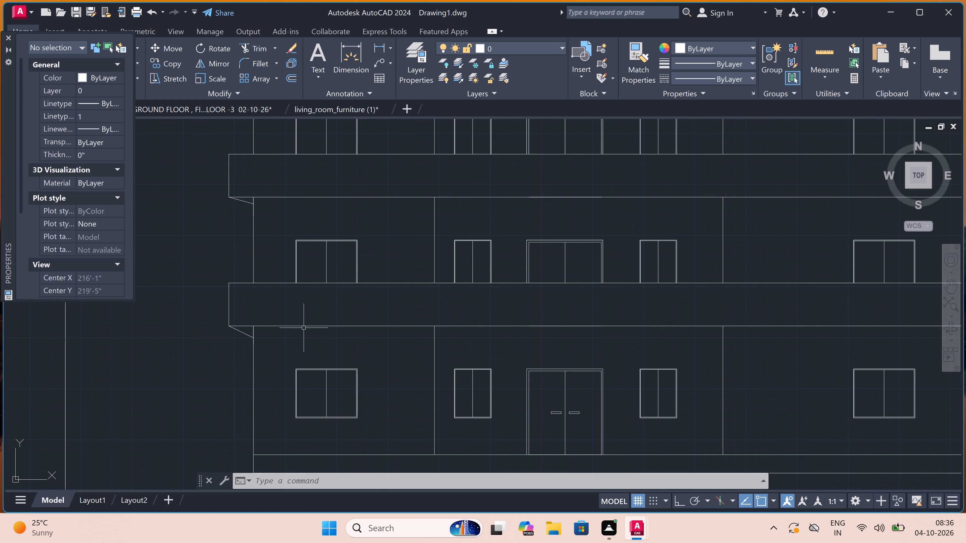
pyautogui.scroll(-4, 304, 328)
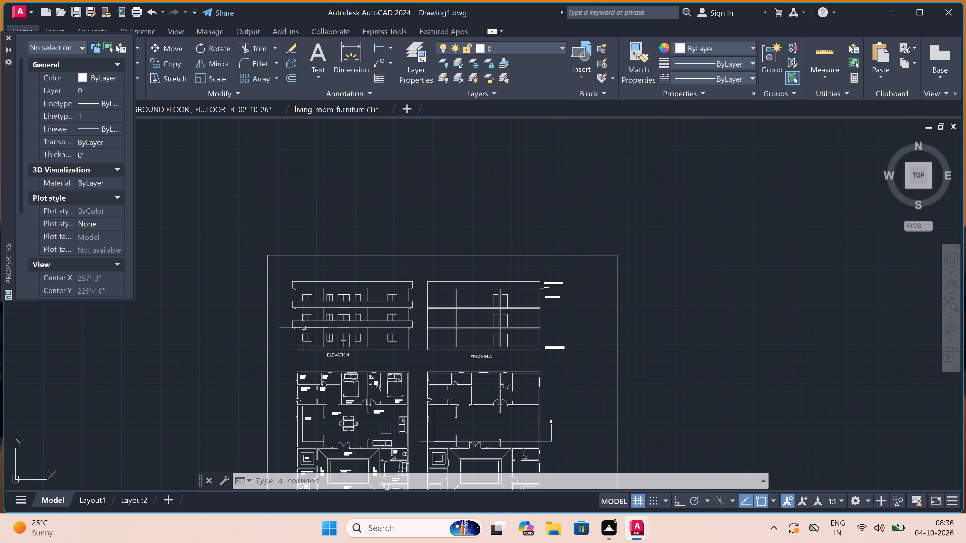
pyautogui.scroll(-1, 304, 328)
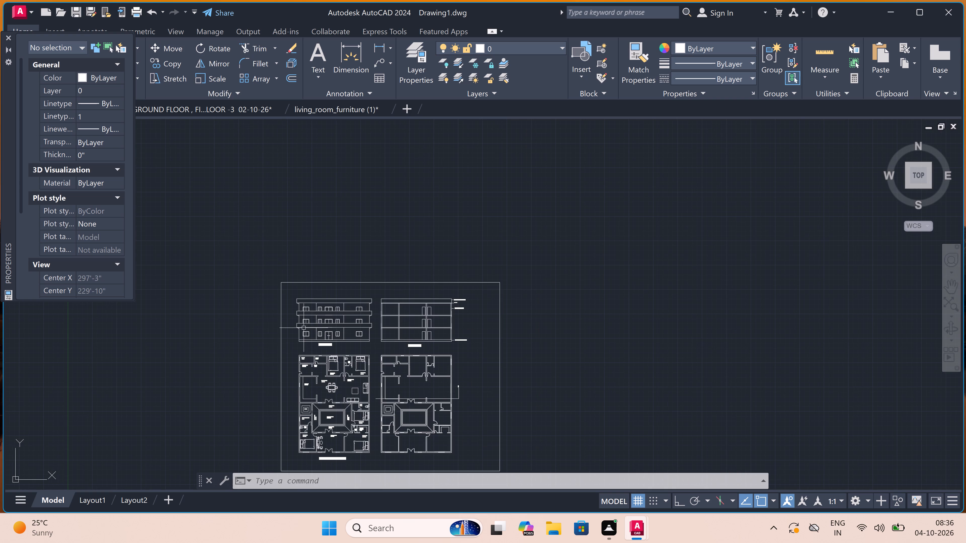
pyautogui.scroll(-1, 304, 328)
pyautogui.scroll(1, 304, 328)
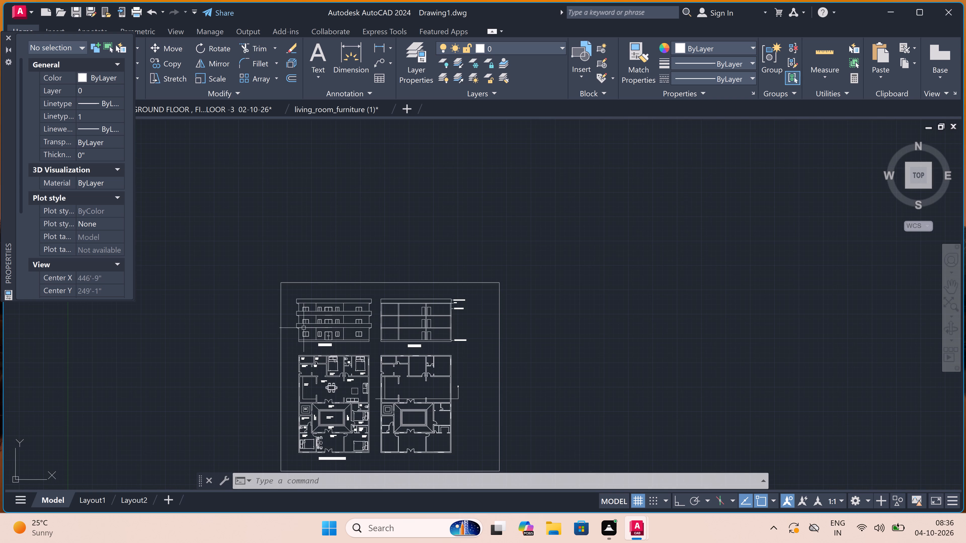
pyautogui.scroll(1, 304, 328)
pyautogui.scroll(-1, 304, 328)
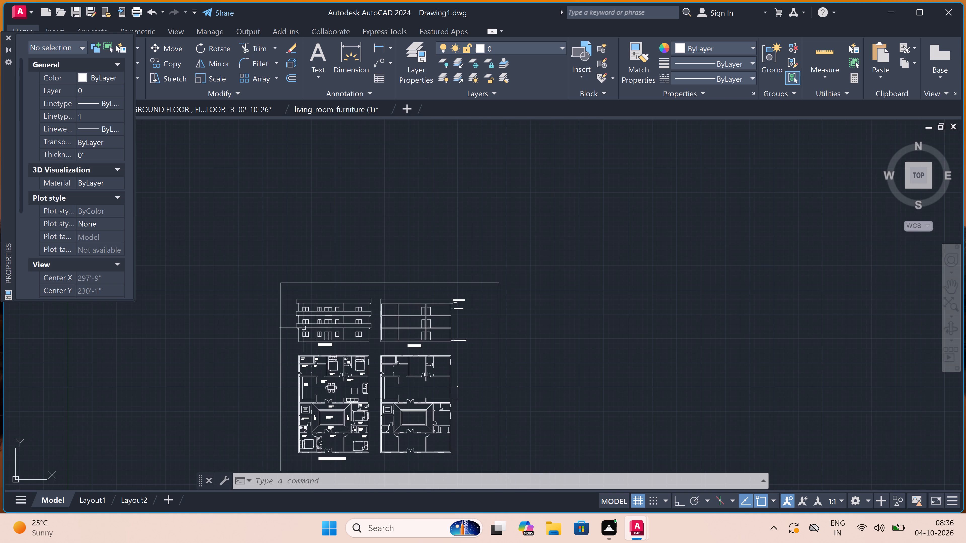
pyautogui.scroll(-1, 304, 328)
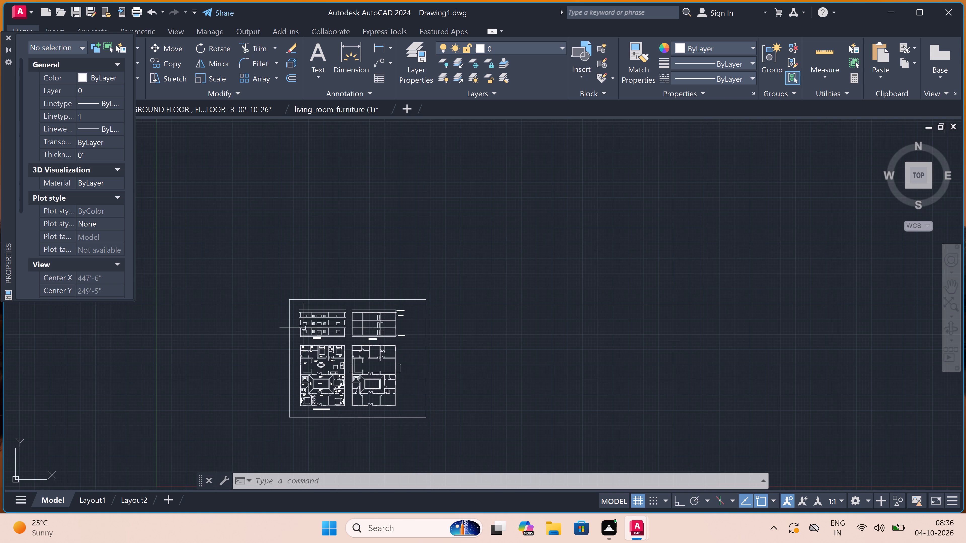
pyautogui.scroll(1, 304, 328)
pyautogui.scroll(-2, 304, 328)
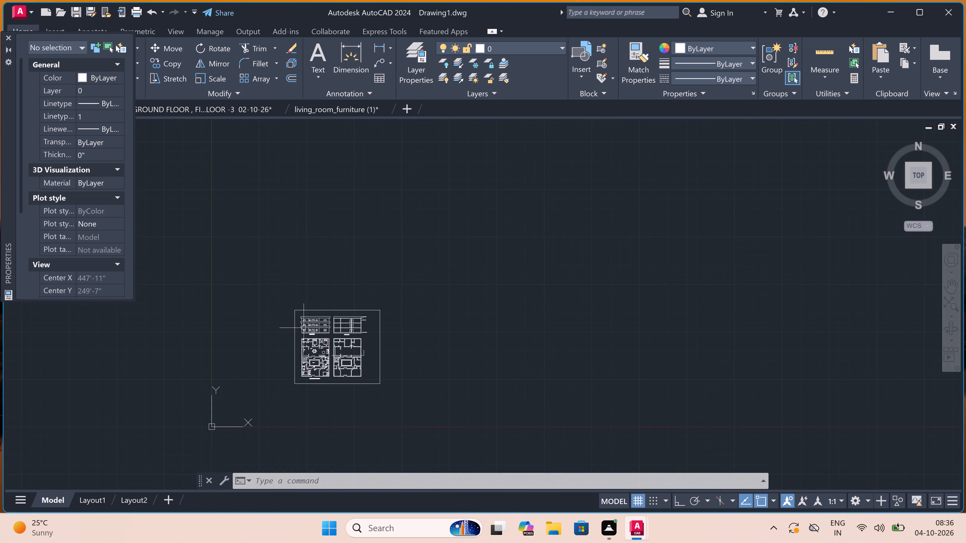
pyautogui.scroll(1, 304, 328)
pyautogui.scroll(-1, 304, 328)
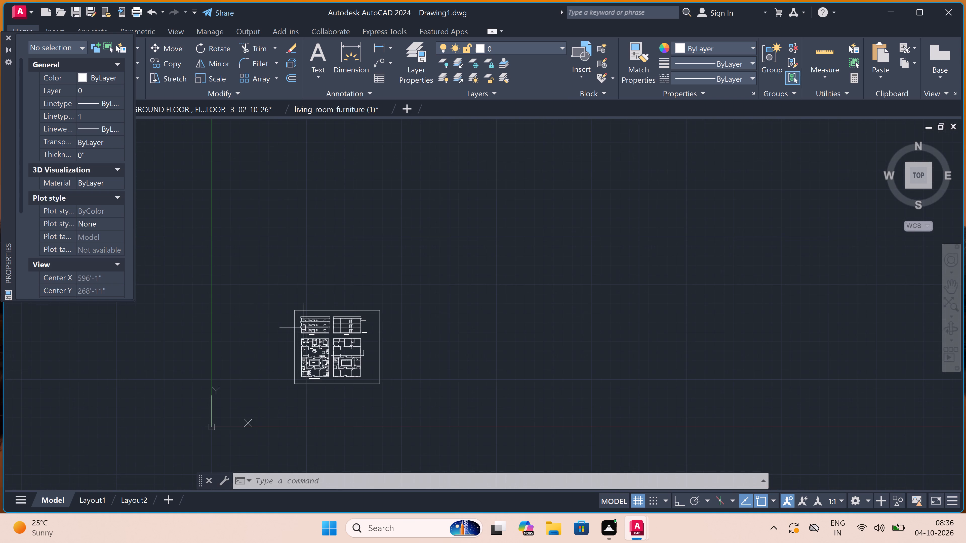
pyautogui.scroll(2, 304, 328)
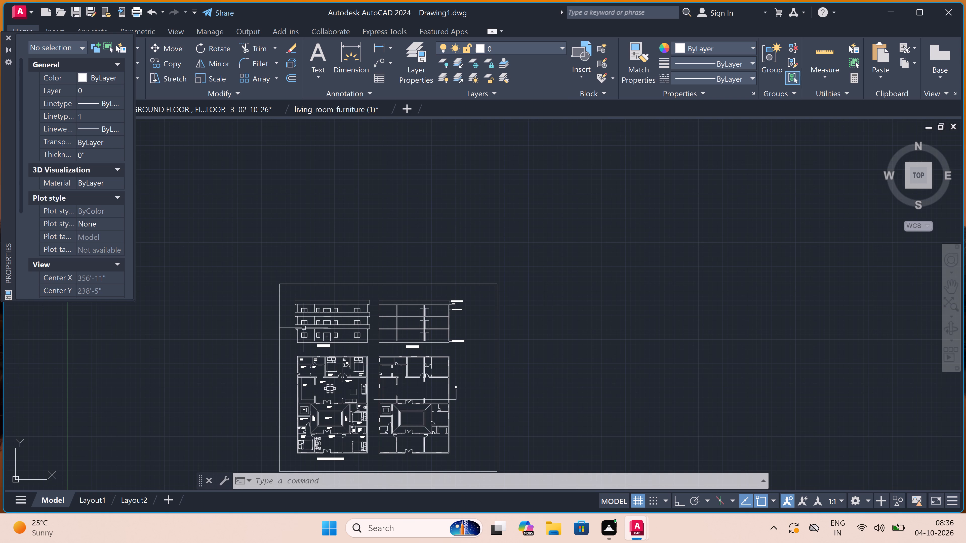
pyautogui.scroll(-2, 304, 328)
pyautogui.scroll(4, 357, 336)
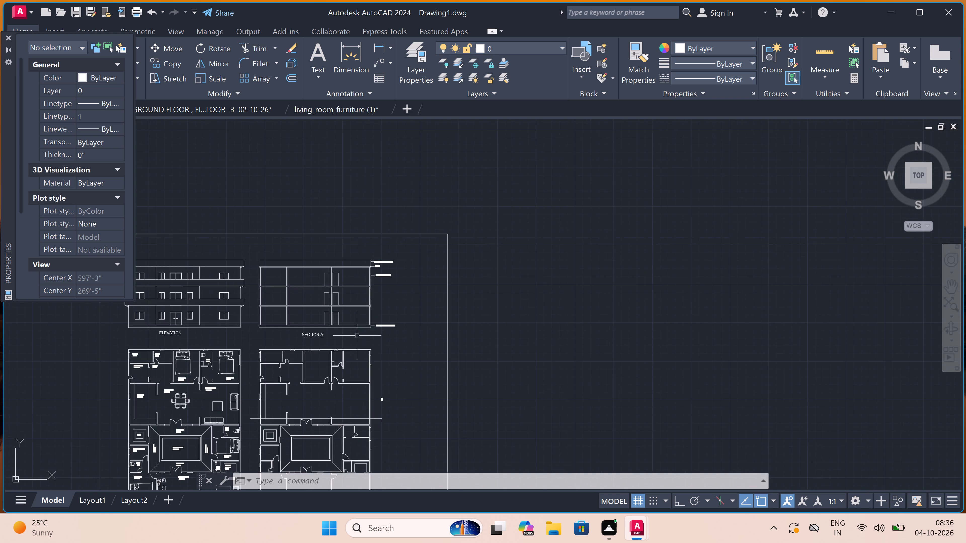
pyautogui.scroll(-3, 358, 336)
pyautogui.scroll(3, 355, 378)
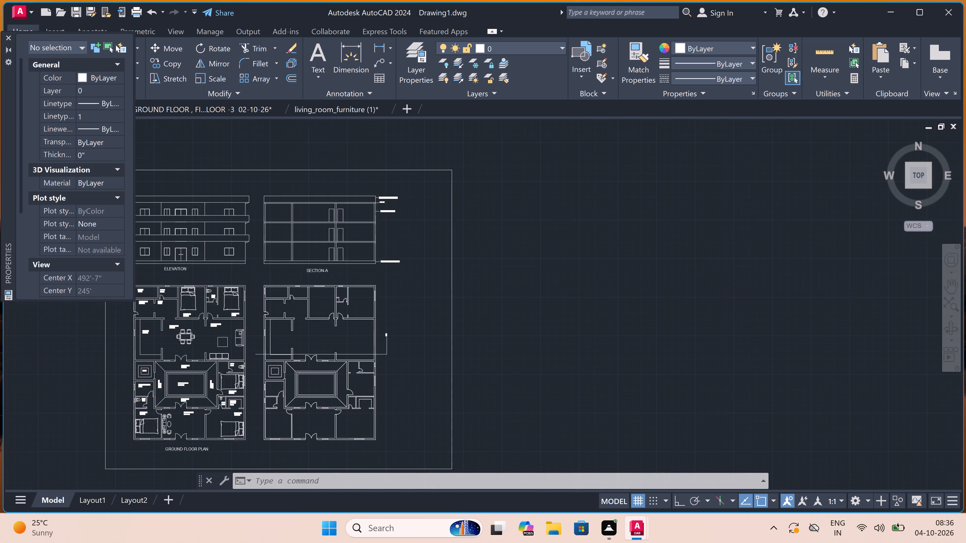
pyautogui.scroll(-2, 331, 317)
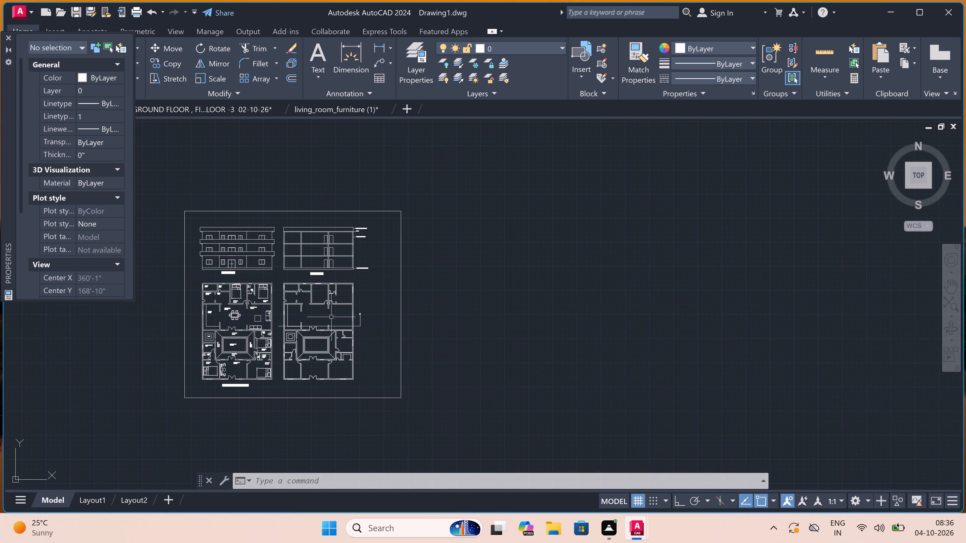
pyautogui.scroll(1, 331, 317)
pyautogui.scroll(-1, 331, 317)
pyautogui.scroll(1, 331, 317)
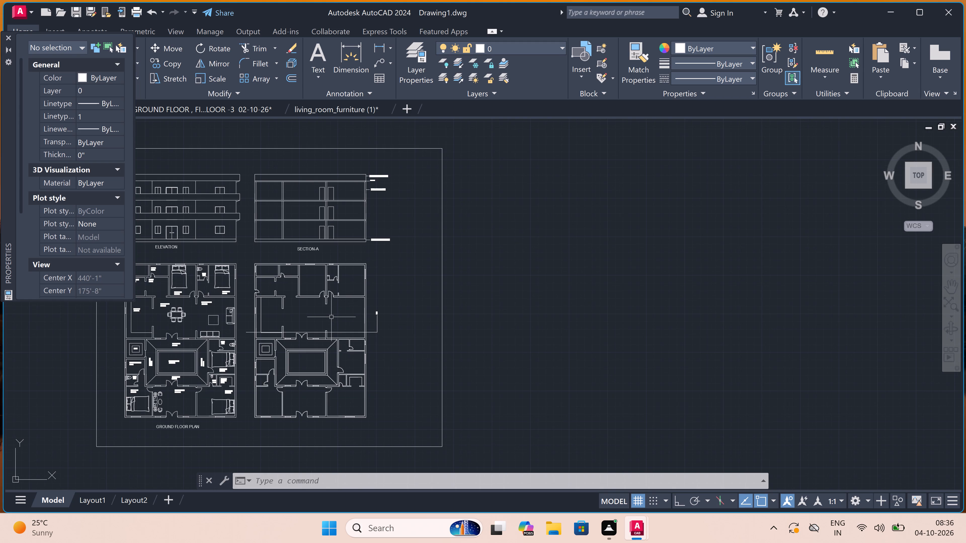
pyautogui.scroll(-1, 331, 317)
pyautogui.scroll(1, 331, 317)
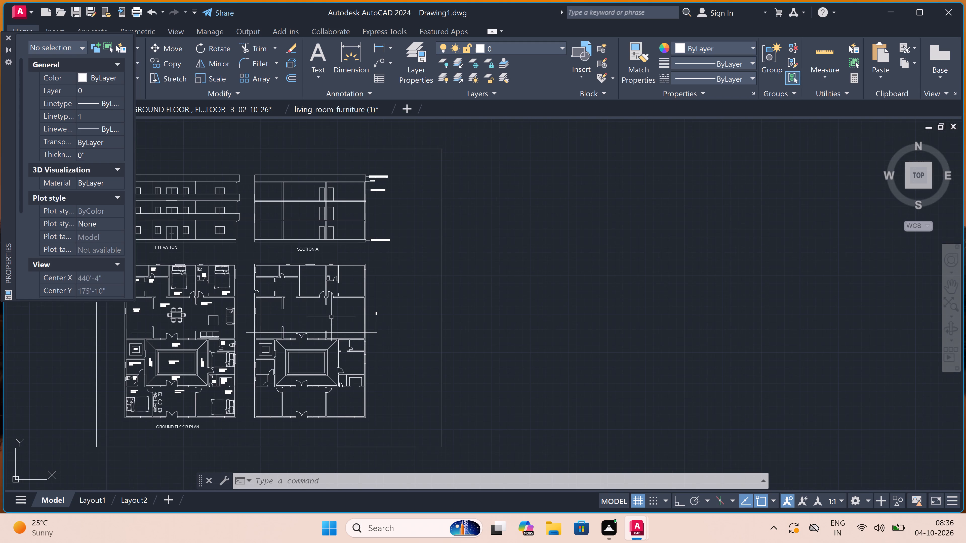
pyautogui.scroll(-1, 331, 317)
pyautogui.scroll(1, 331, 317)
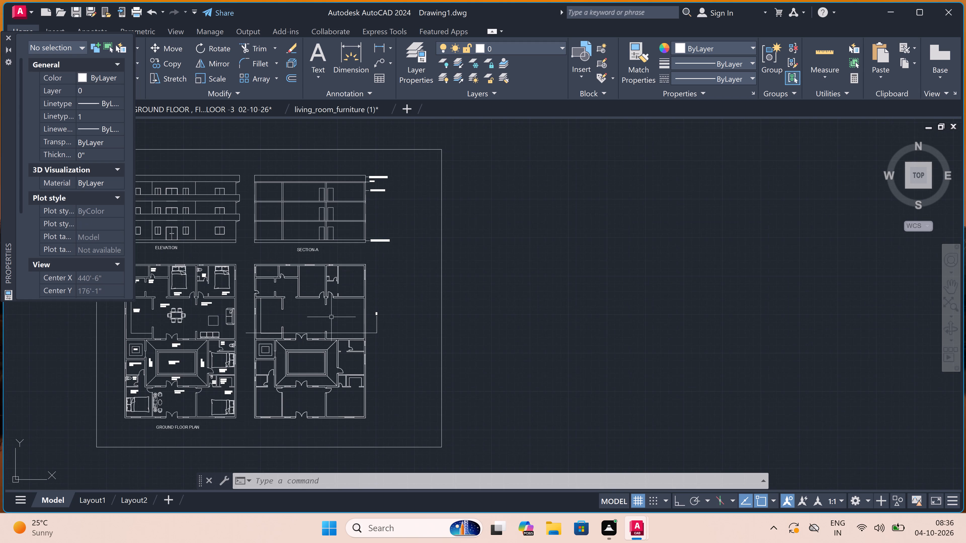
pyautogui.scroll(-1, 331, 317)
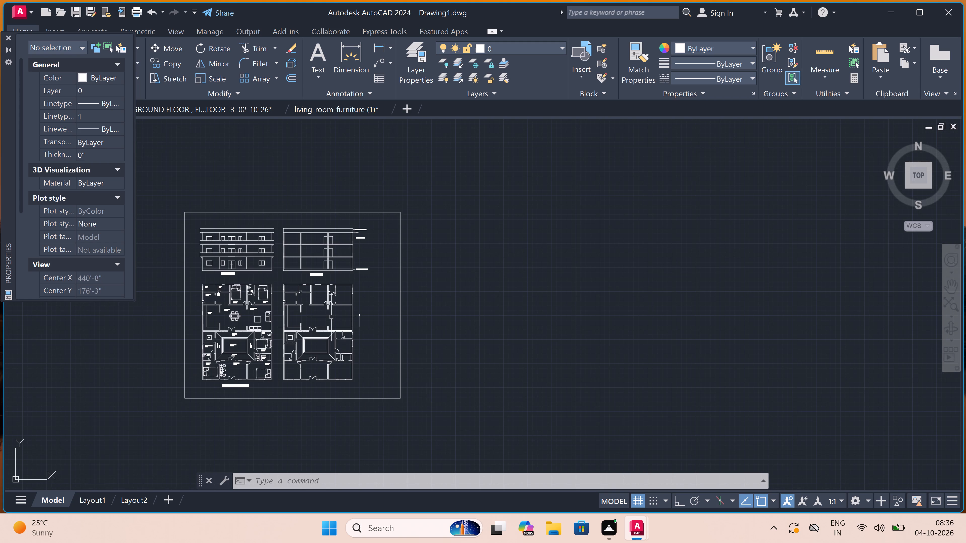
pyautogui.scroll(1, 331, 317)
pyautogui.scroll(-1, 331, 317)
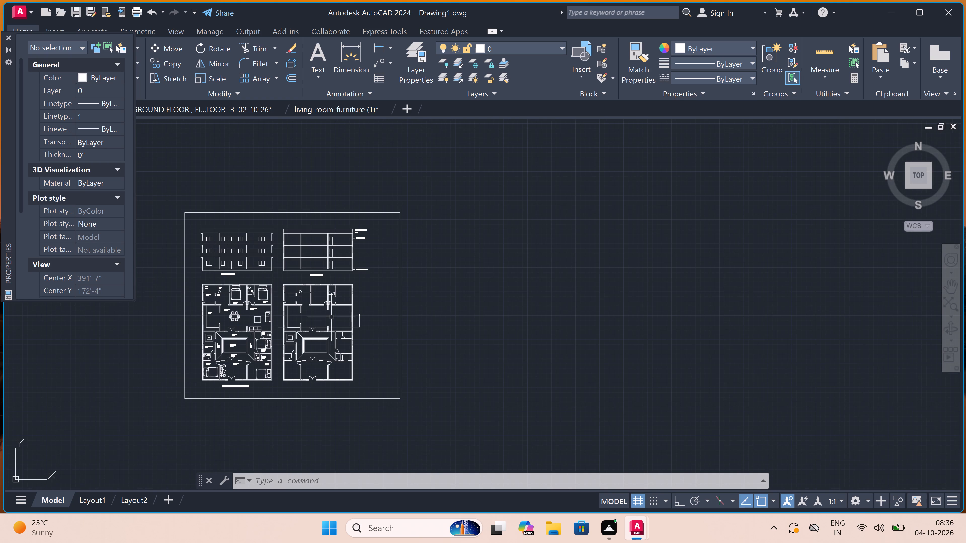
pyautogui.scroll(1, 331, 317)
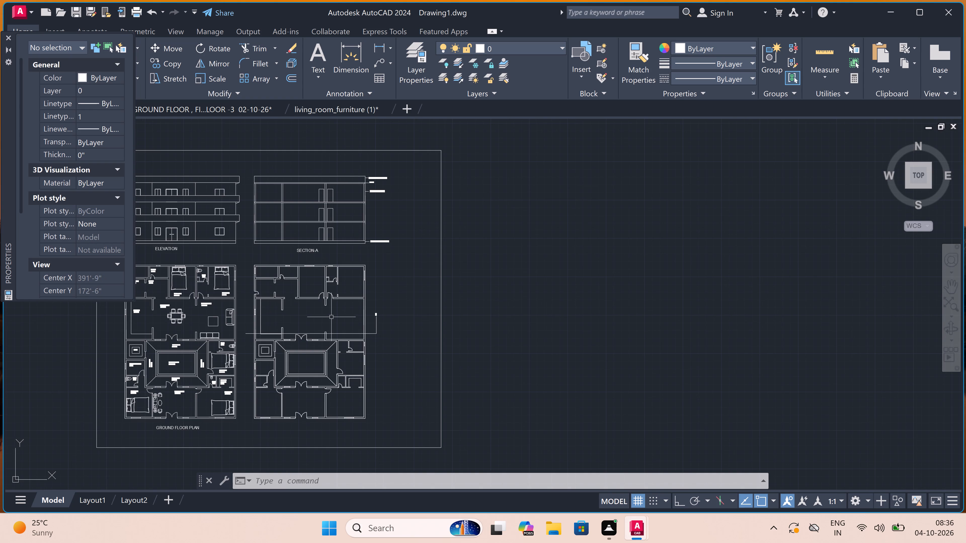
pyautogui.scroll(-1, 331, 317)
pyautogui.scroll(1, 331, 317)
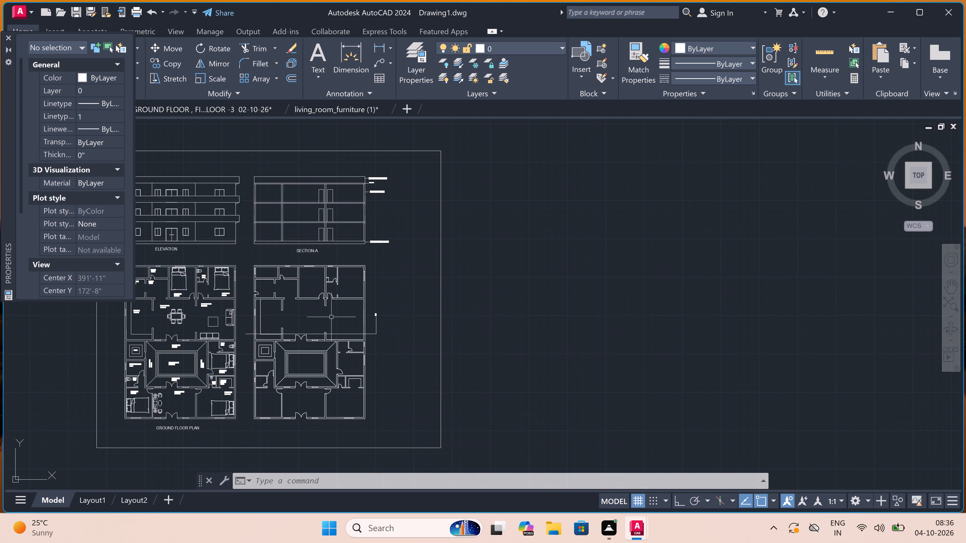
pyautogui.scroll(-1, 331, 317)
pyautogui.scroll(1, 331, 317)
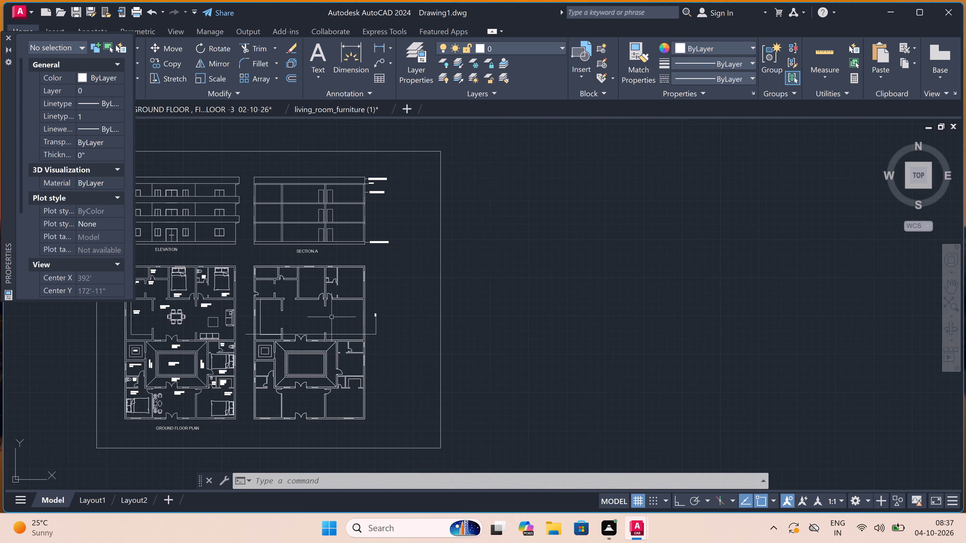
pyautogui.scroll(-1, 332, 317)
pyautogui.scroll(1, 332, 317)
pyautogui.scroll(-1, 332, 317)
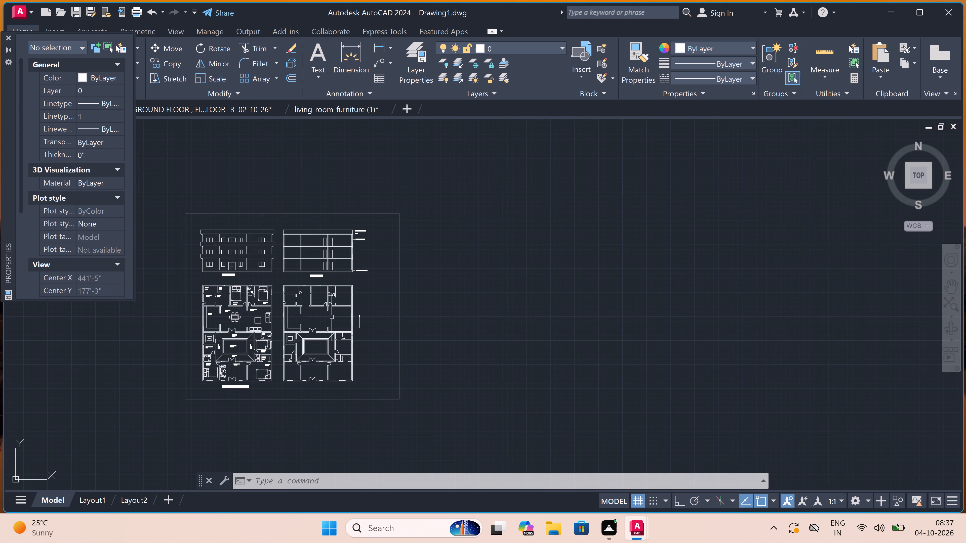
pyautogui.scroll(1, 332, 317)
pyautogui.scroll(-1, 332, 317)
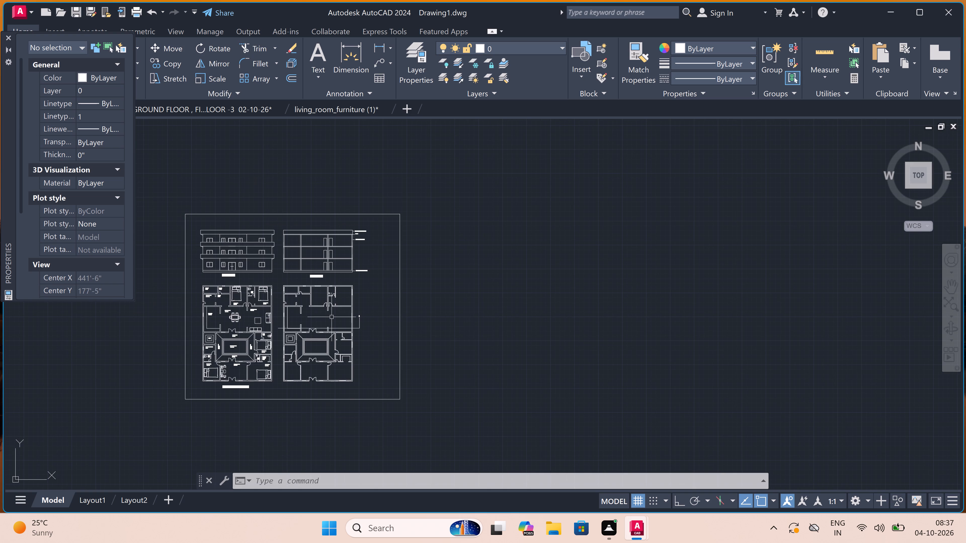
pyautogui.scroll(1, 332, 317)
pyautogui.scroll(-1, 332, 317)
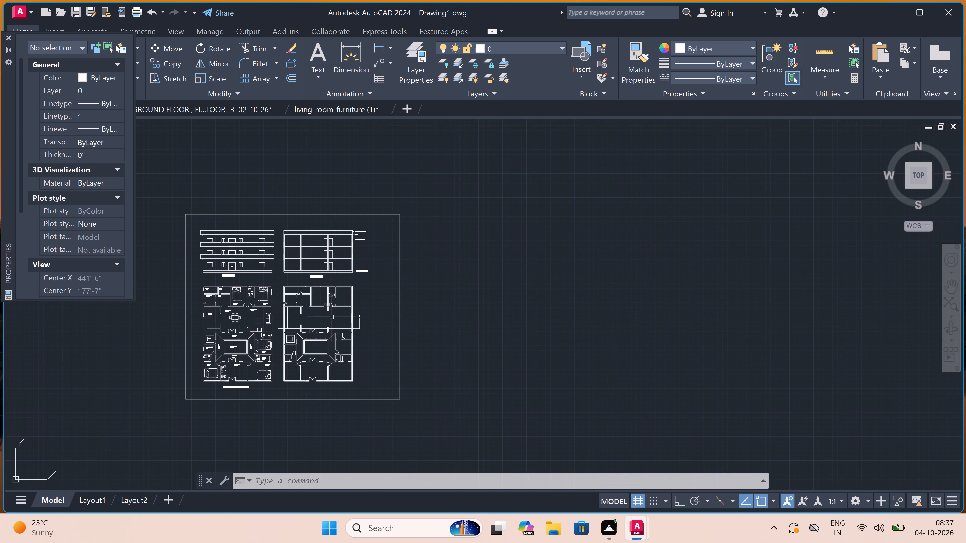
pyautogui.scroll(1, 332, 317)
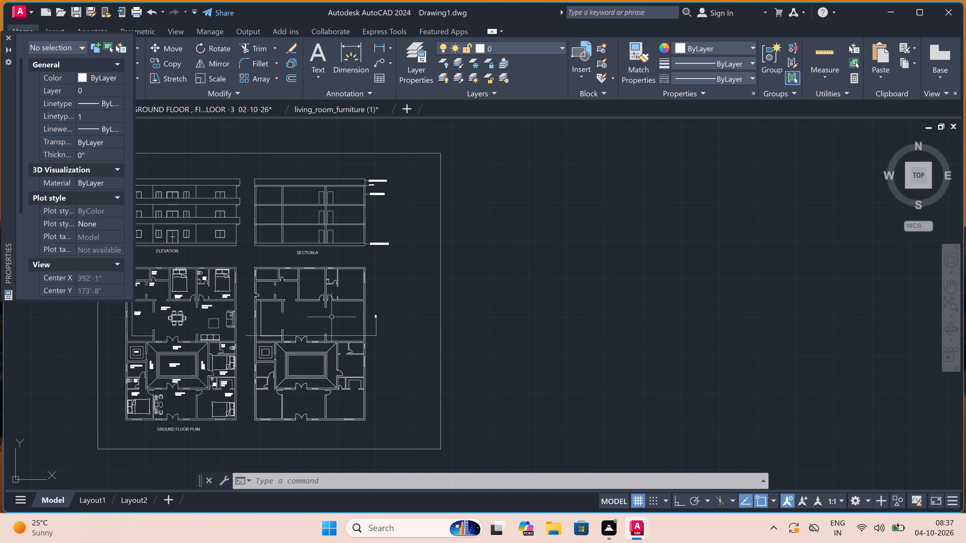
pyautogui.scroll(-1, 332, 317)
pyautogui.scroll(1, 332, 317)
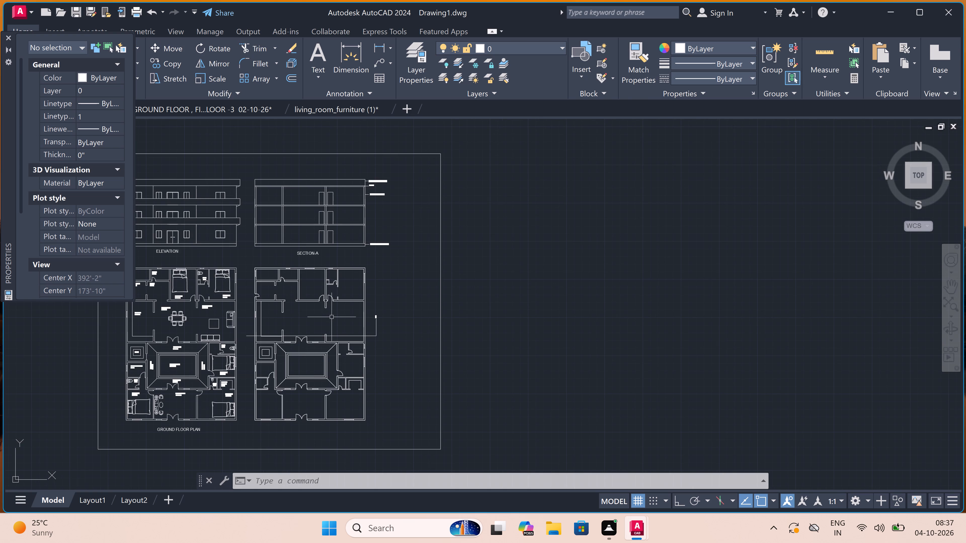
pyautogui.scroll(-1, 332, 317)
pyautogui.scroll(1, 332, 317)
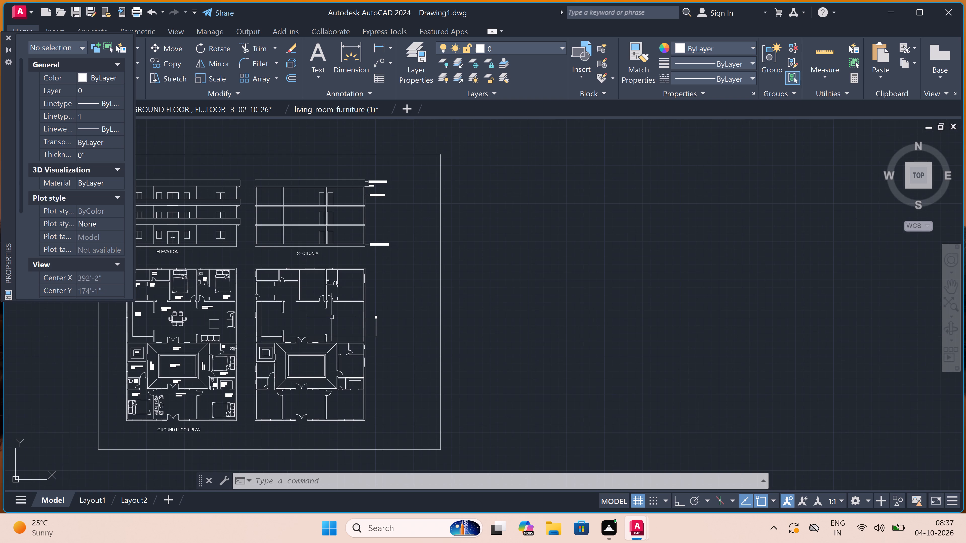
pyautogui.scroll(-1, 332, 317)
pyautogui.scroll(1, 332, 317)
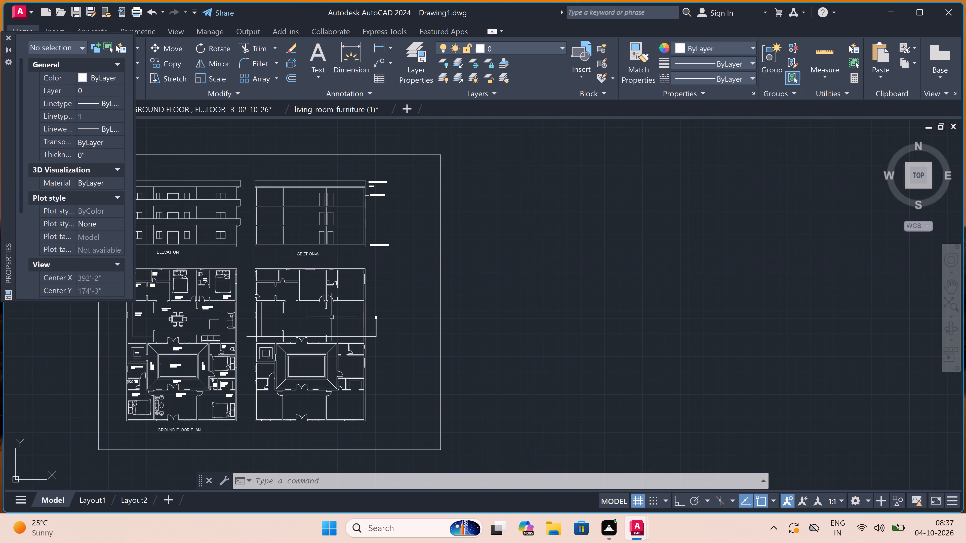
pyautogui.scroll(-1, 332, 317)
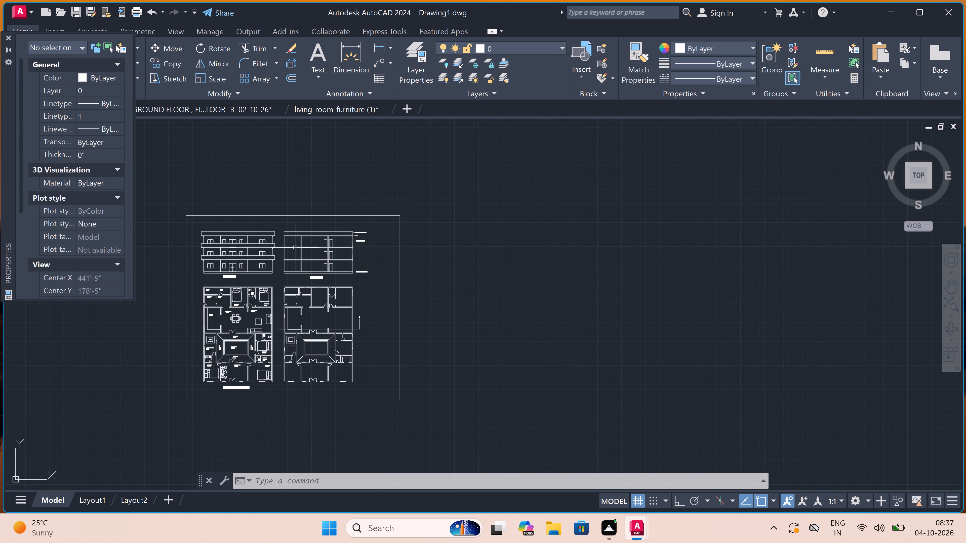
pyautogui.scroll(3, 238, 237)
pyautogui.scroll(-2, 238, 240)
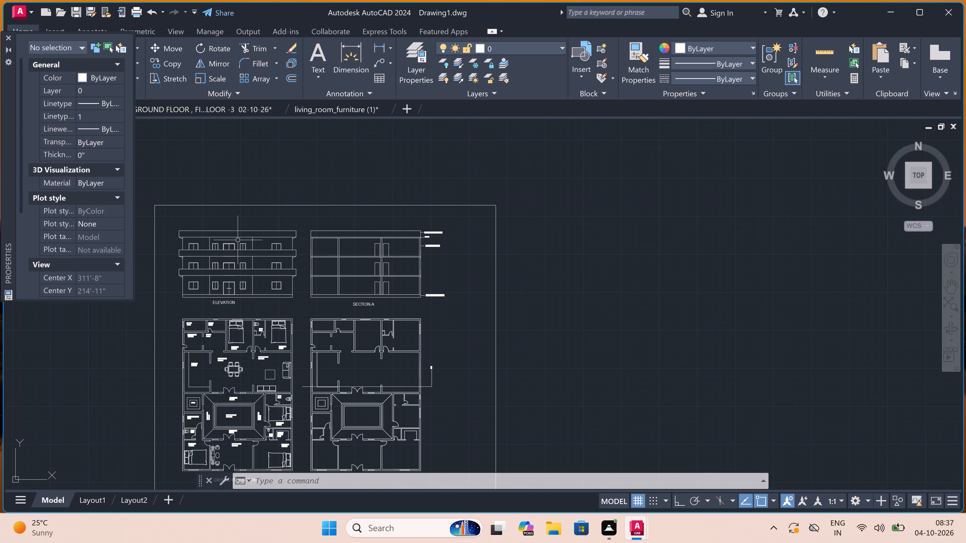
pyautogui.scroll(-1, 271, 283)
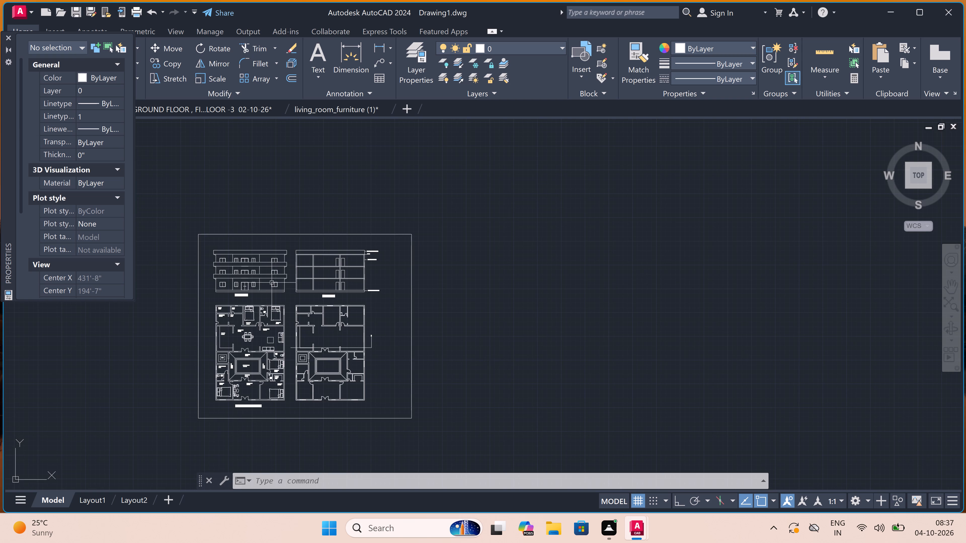
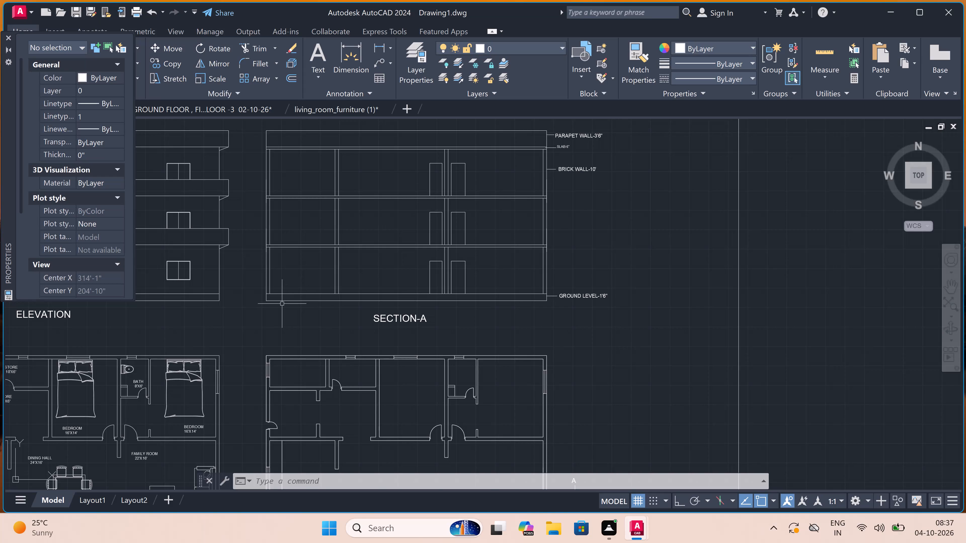
# Draw a small closed triangle with sides about 3" inside the ground-level base strip, near Section-A's lower-left corner.
pyautogui.scroll(3, 280, 302)
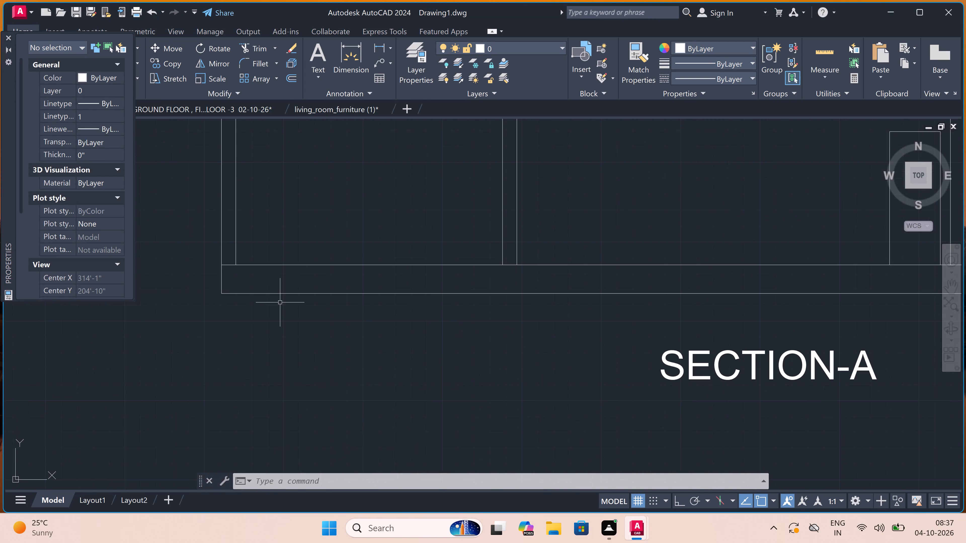
pyautogui.scroll(4, 227, 278)
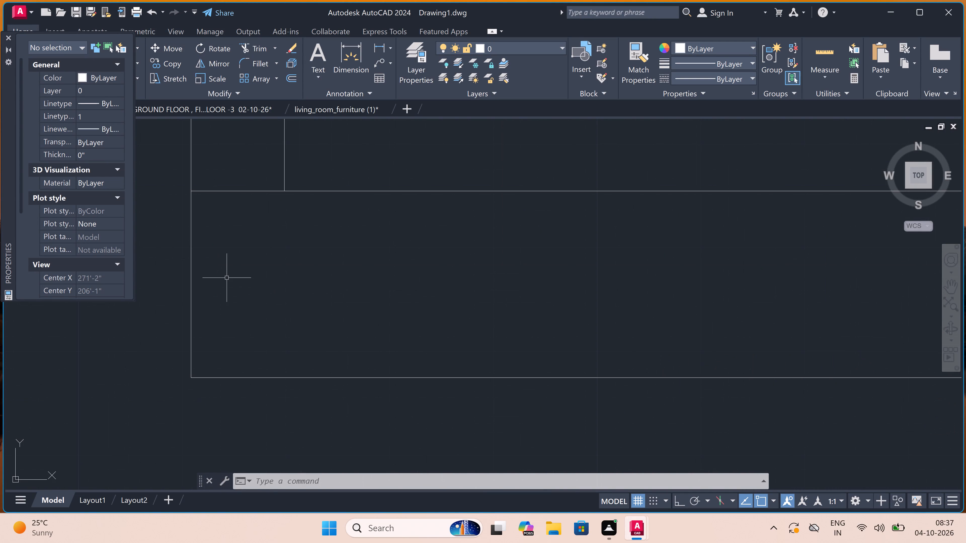
pyautogui.write('L')
pyautogui.press('space')
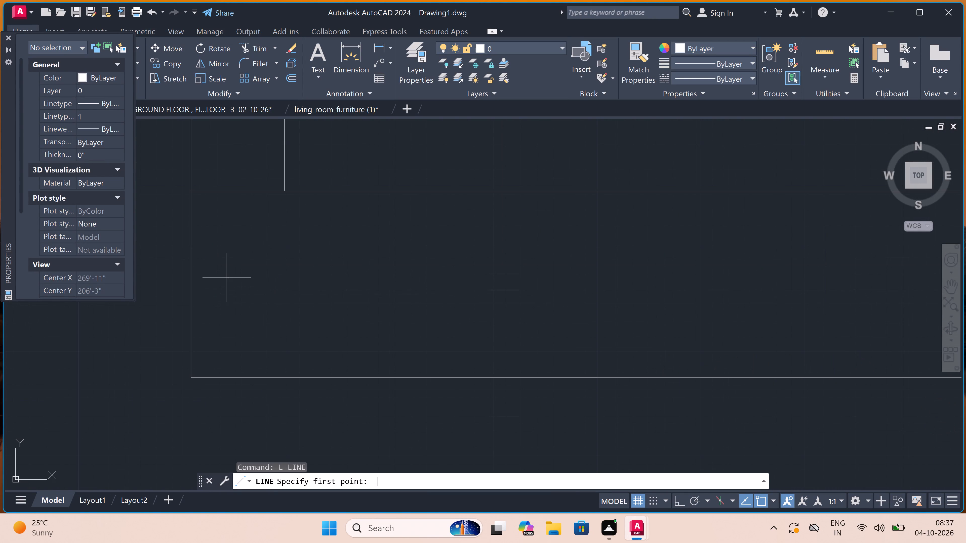
pyautogui.click(224, 342)
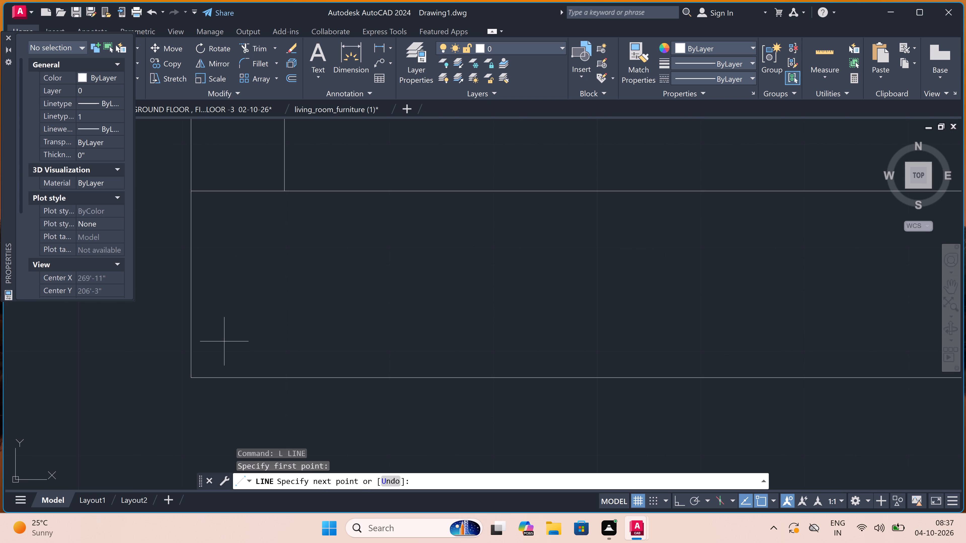
pyautogui.click(252, 360)
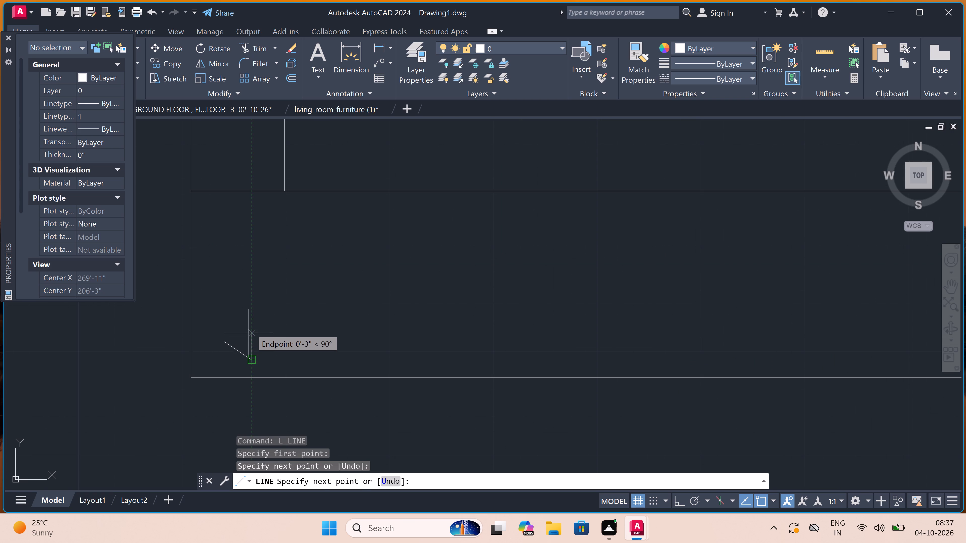
pyautogui.click(252, 334)
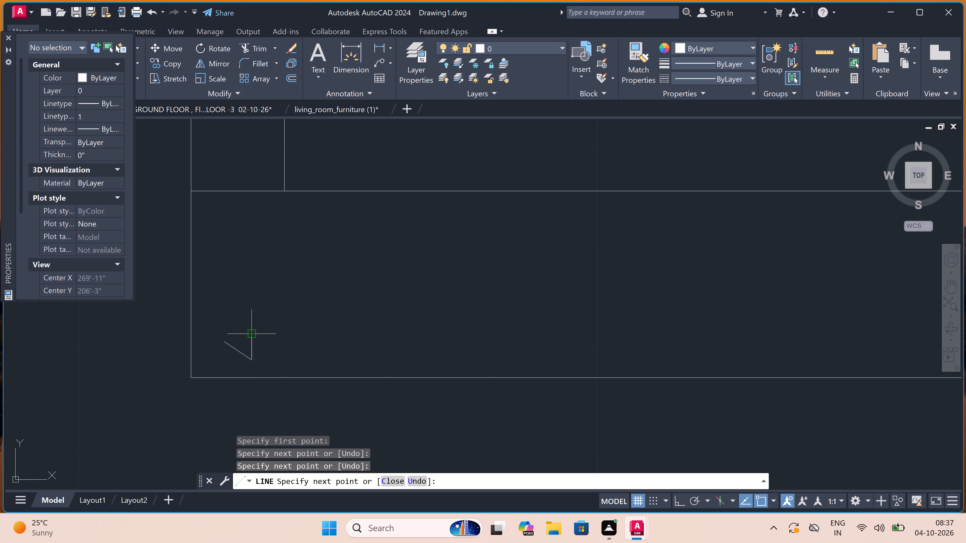
pyautogui.click(227, 344)
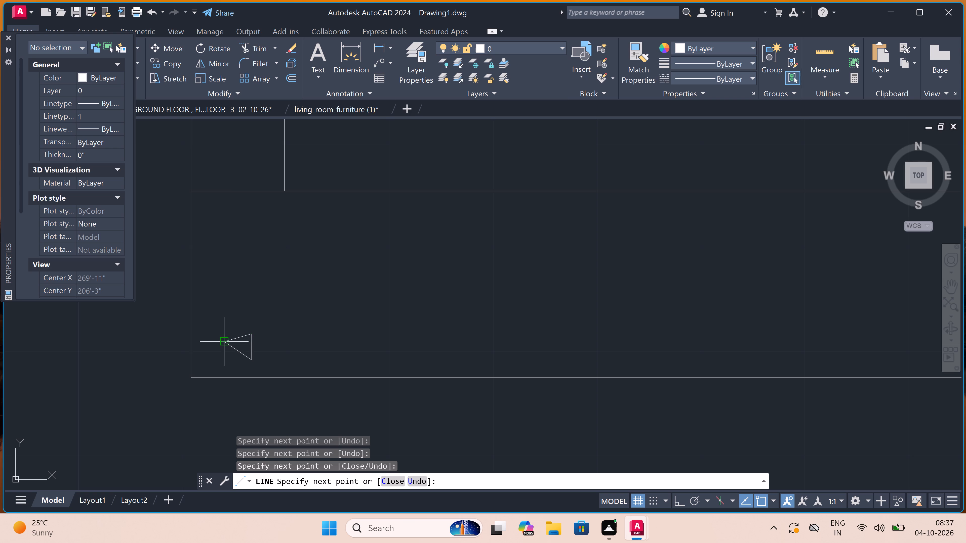
pyautogui.press('Escape')
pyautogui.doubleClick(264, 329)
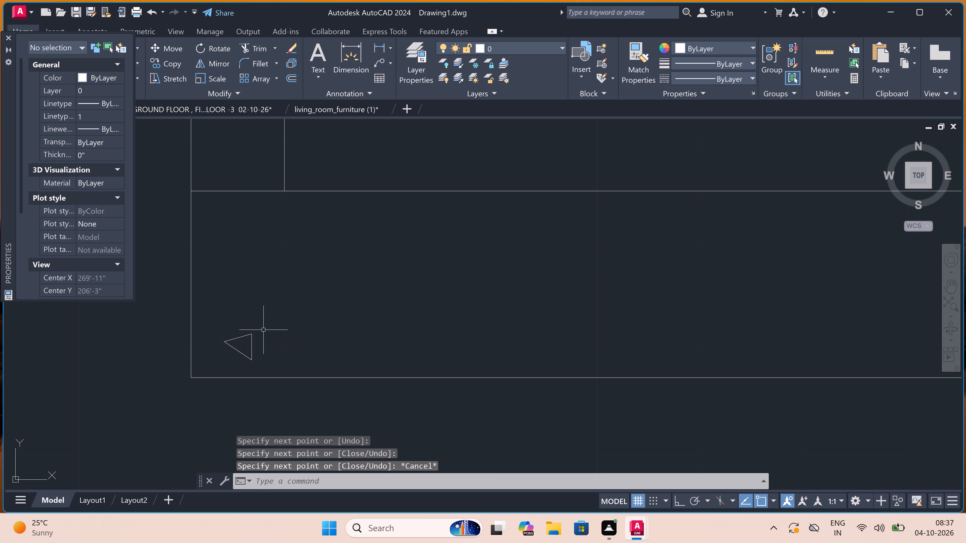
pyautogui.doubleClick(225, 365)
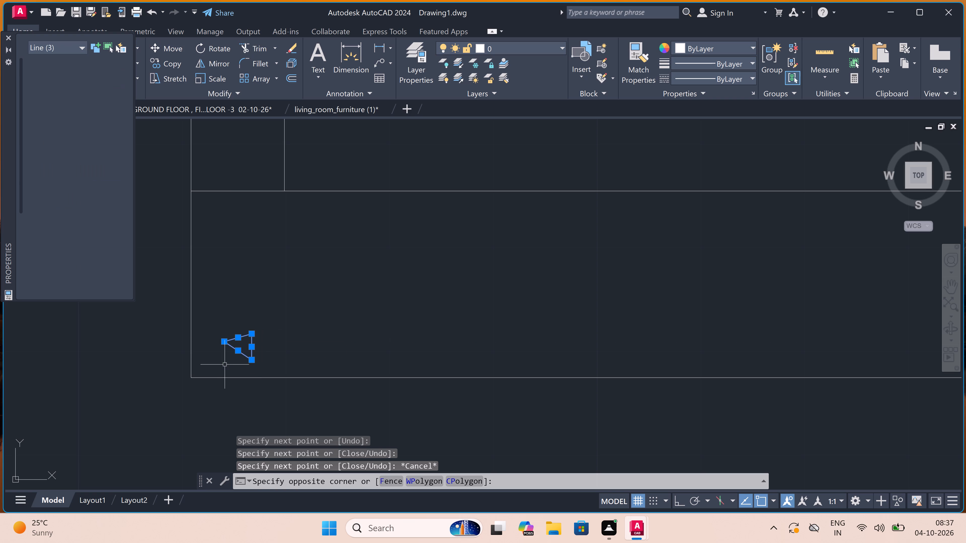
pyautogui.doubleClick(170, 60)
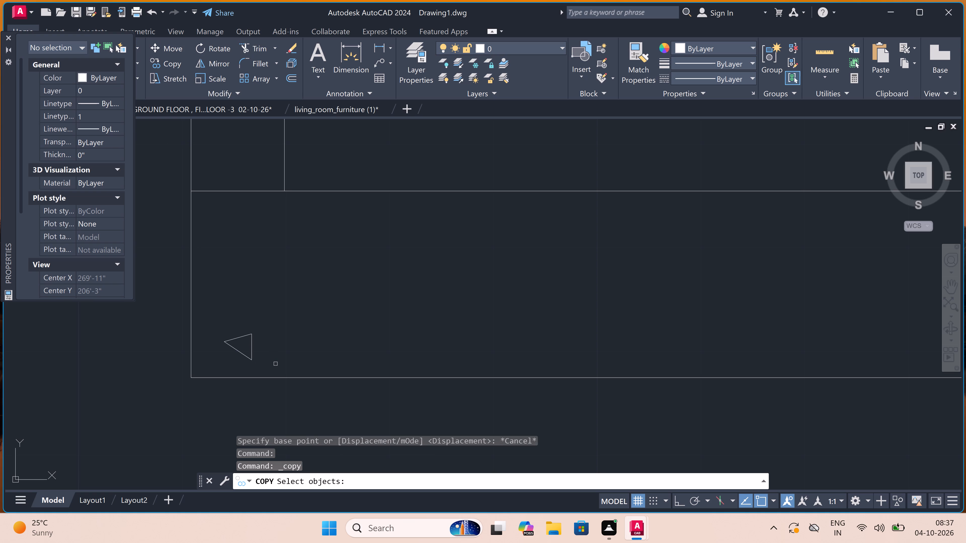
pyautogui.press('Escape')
# Copy the small triangle to eight staggered positions along the left end of Section-A's base strip.
pyautogui.click(261, 322)
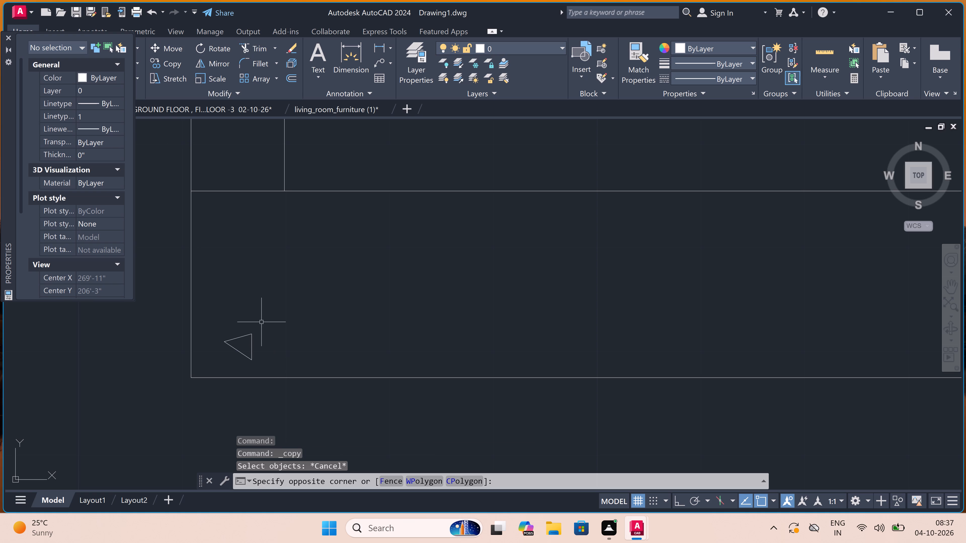
pyautogui.tripleClick(235, 352)
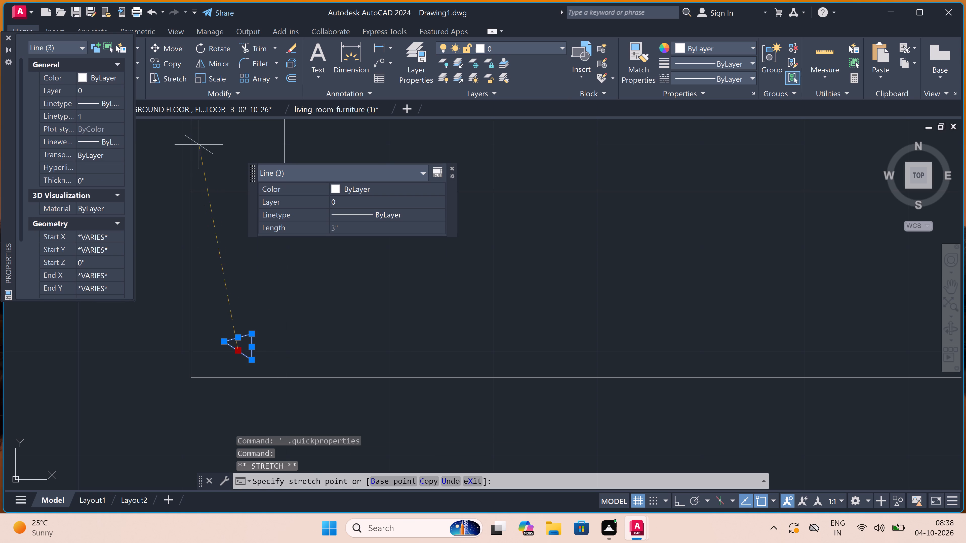
pyautogui.press('Escape')
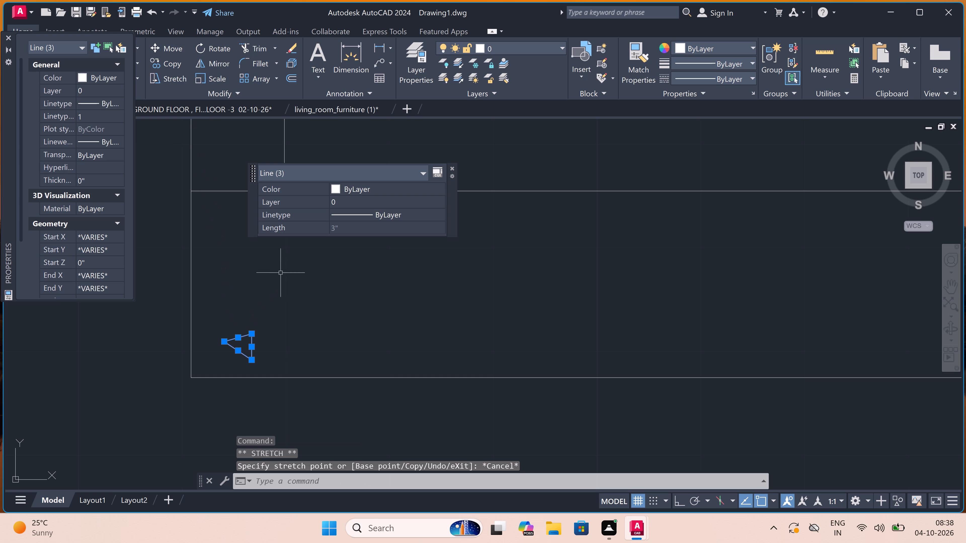
pyautogui.click(174, 60)
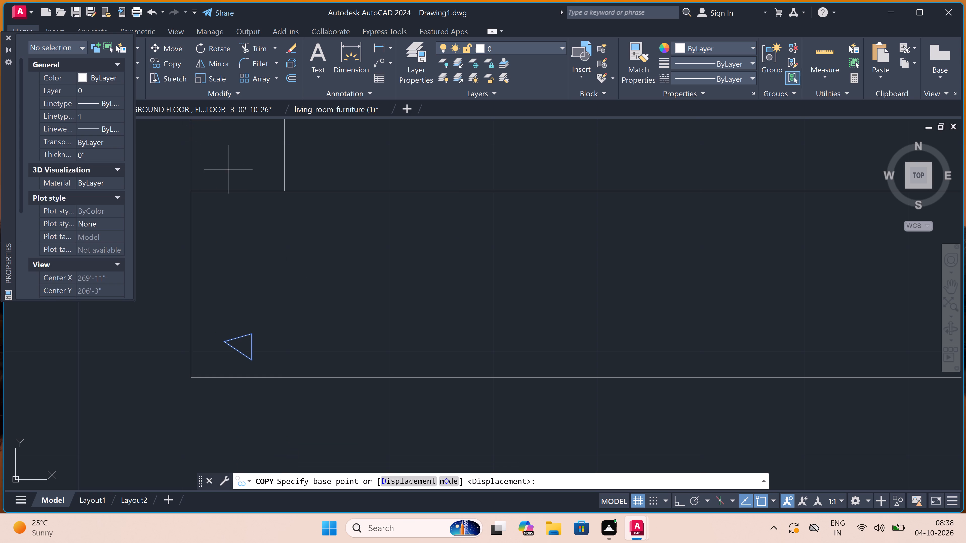
pyautogui.click(248, 349)
pyautogui.scroll(-2, 236, 341)
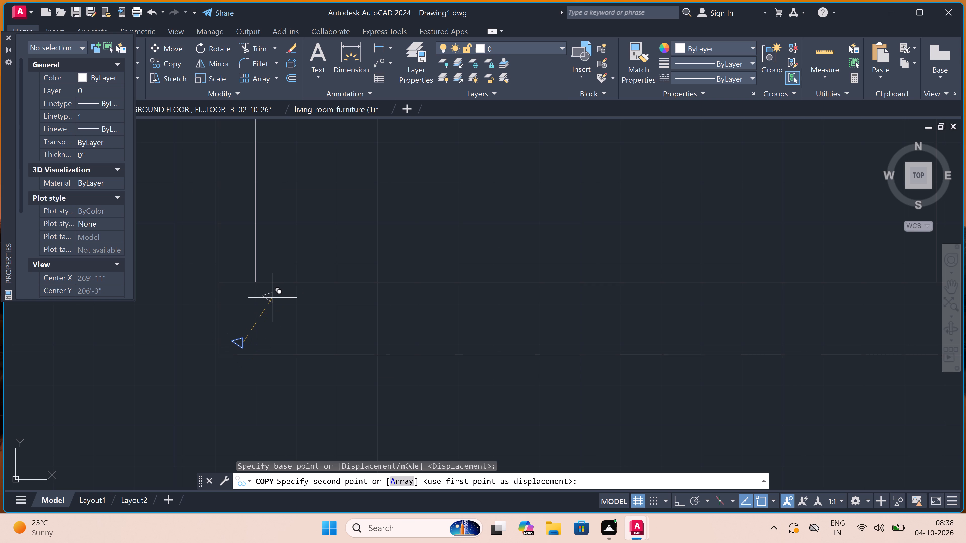
pyautogui.click(272, 298)
pyautogui.click(288, 334)
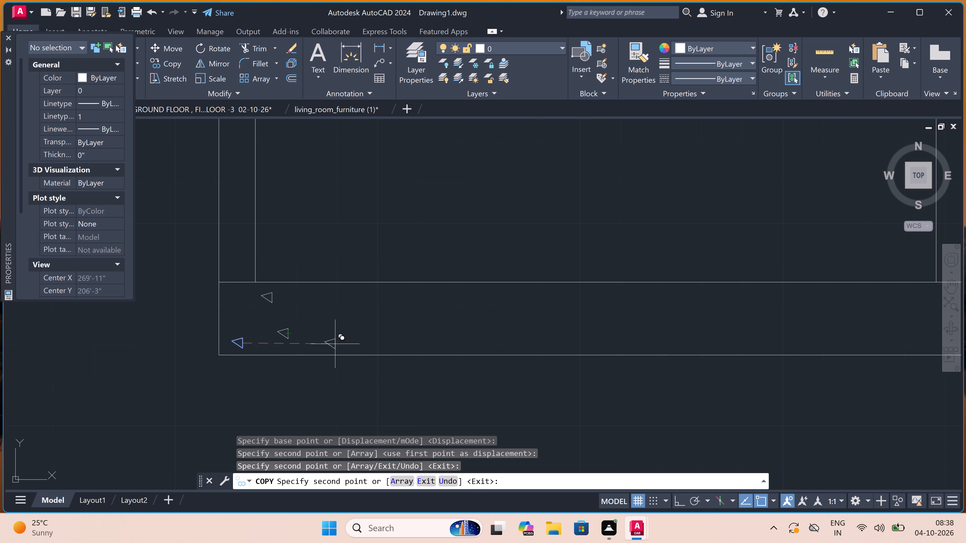
pyautogui.doubleClick(336, 345)
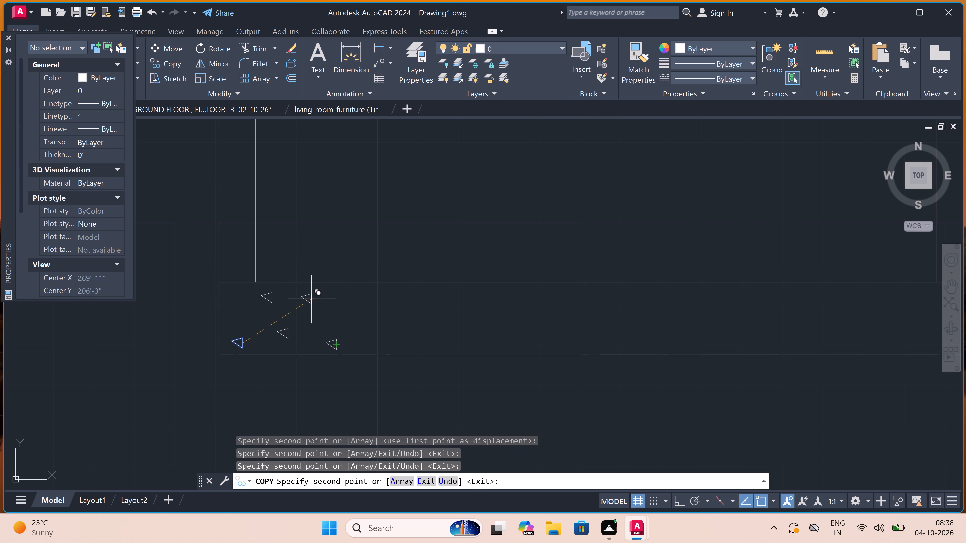
pyautogui.click(321, 311)
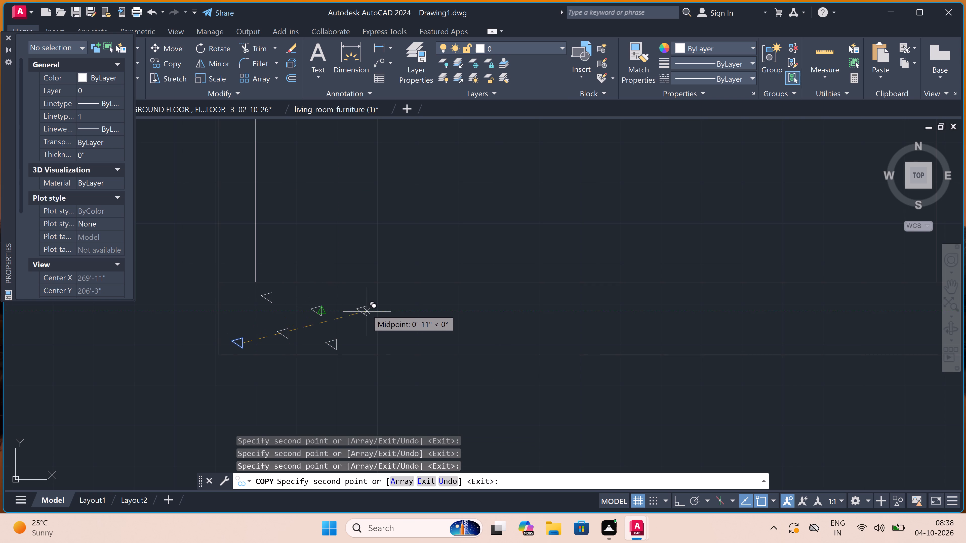
pyautogui.click(366, 308)
pyautogui.click(457, 337)
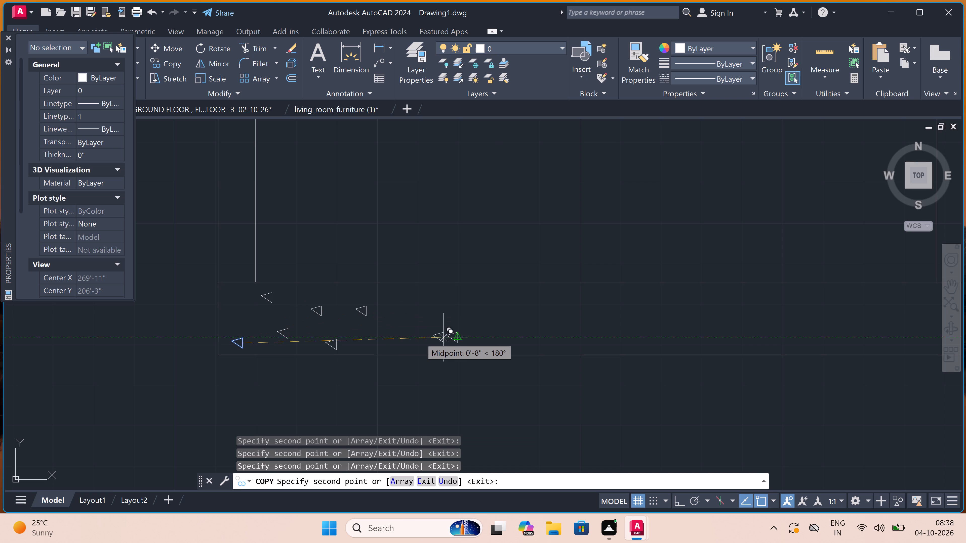
pyautogui.tripleClick(398, 338)
pyautogui.click(424, 299)
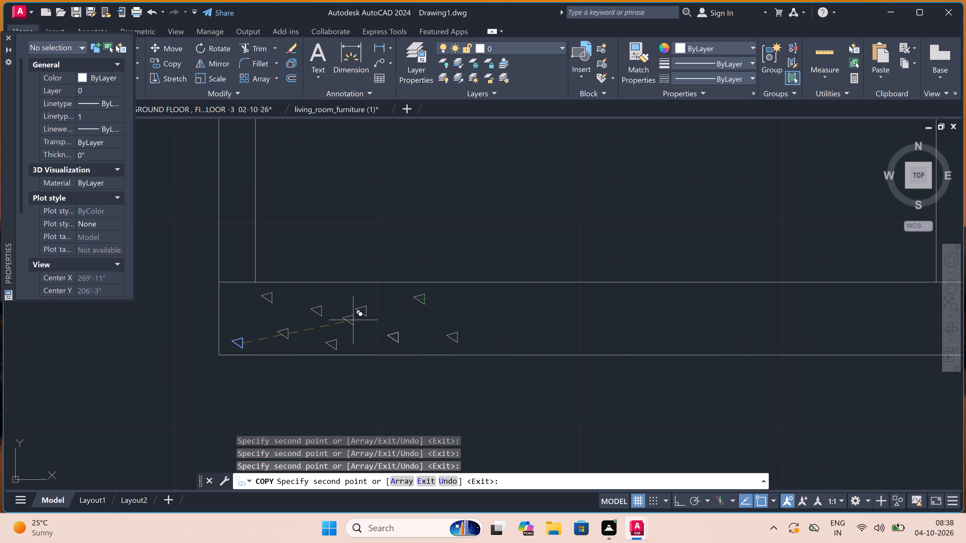
# Place nine more triangle copies in two staggered rows, continuing rightward along the base strip toward the interior wall.
pyautogui.scroll(-4, 334, 323)
pyautogui.scroll(3, 398, 325)
pyautogui.click(407, 325)
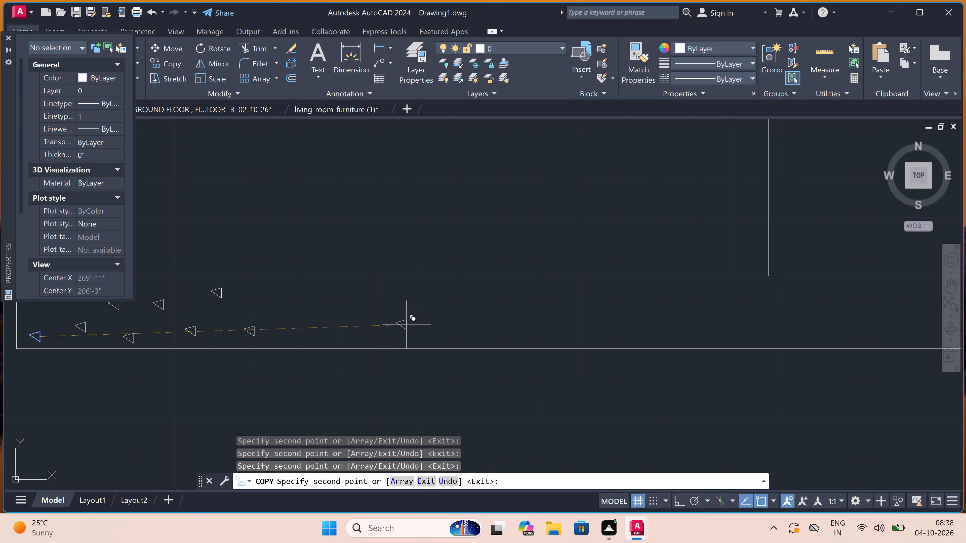
pyautogui.click(330, 331)
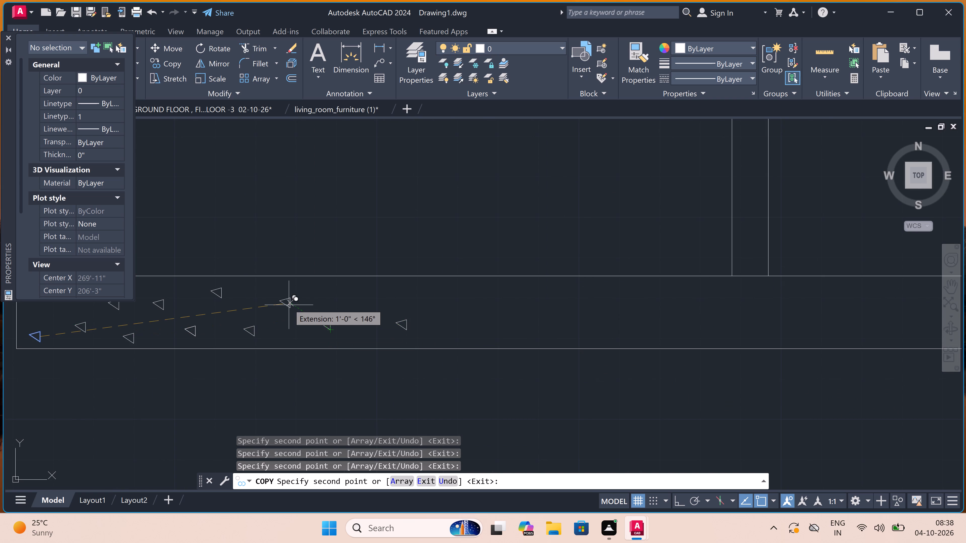
pyautogui.click(288, 304)
pyautogui.click(370, 297)
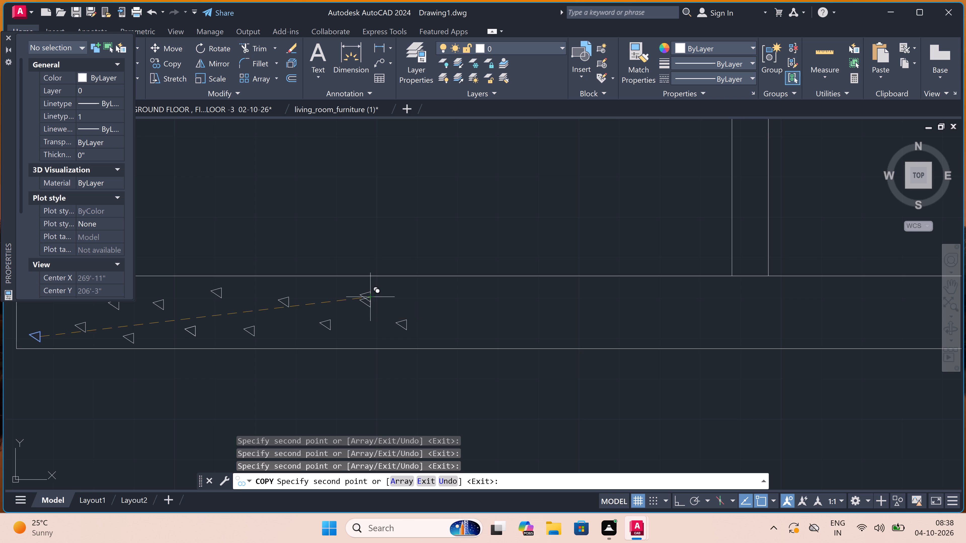
pyautogui.click(453, 290)
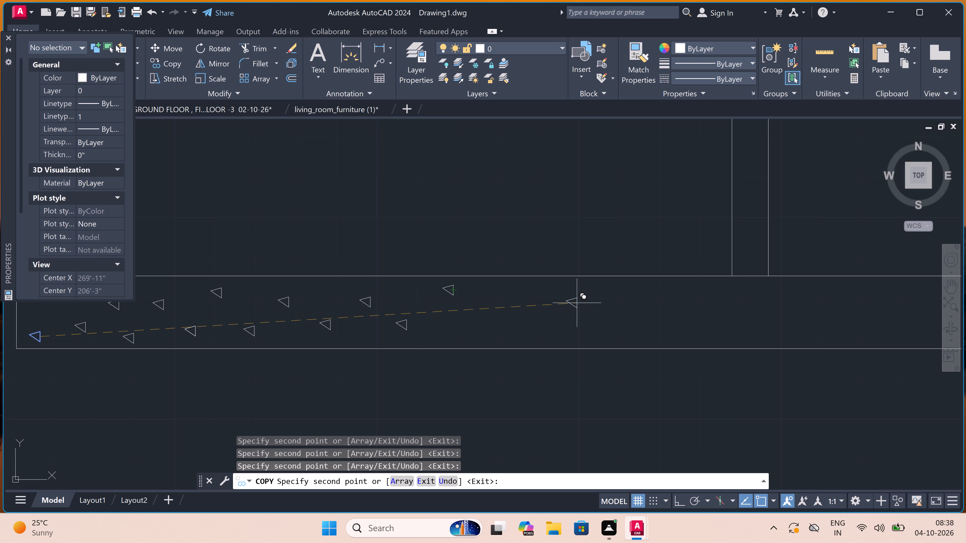
pyautogui.doubleClick(561, 297)
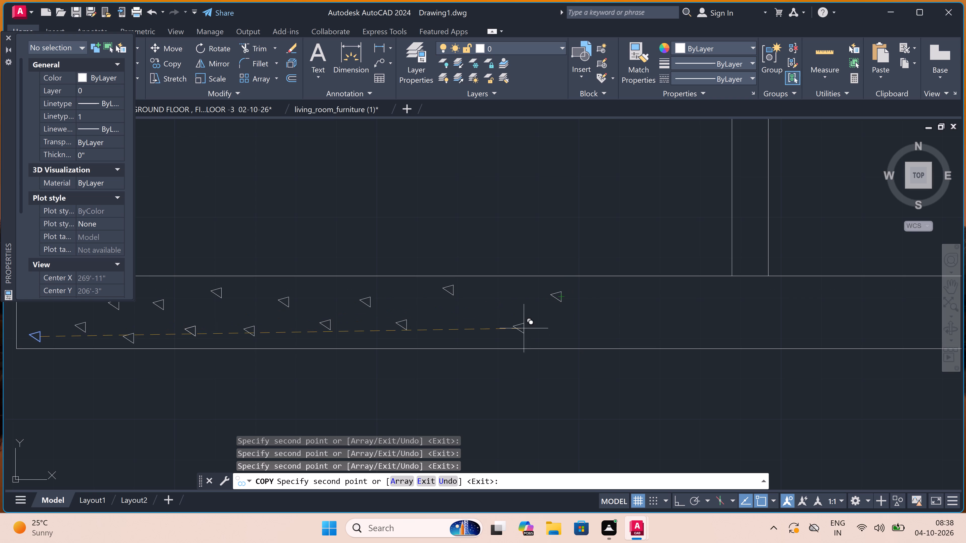
pyautogui.click(522, 330)
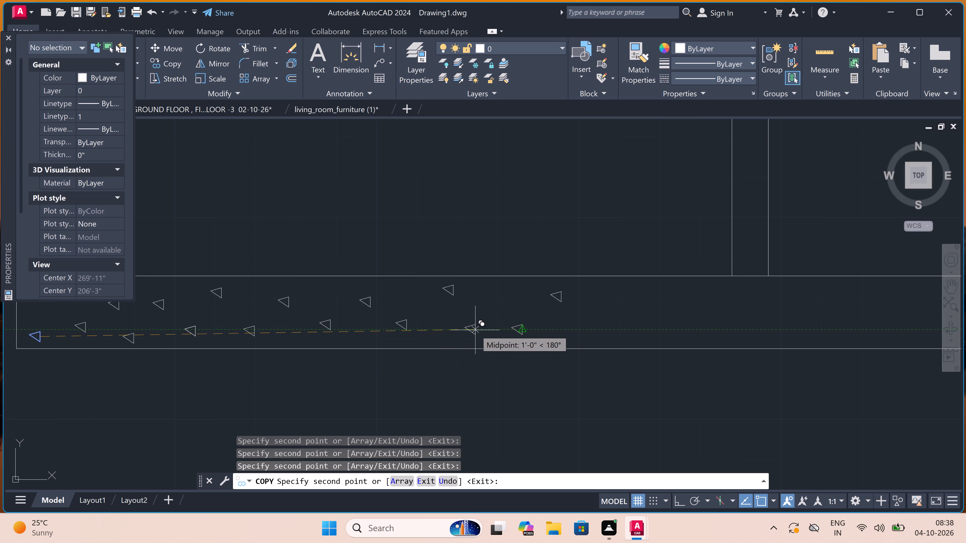
pyautogui.click(475, 330)
pyautogui.click(512, 297)
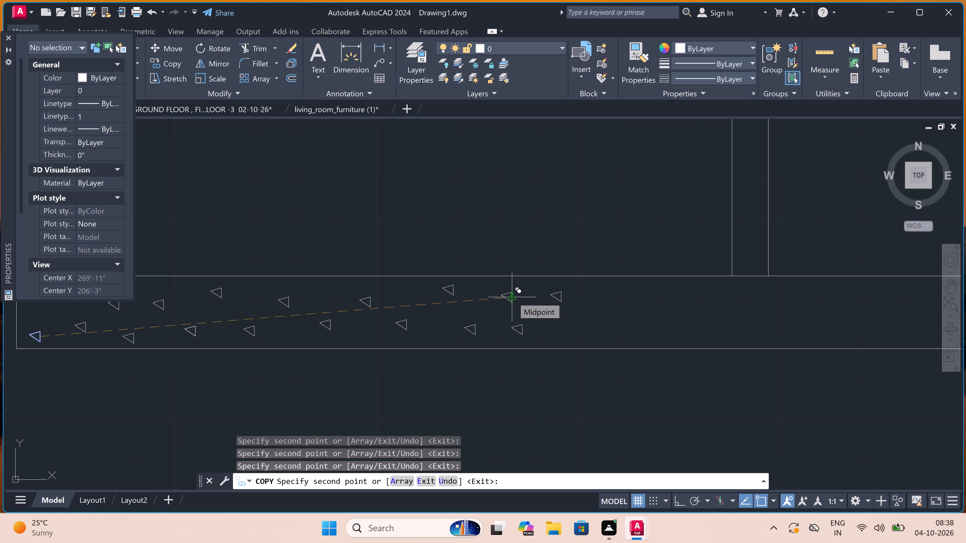
# Copy the small triangle to eight more staggered positions in the base strip, beneath and on both sides of Section-A's first interior wall.
pyautogui.scroll(-2, 512, 297)
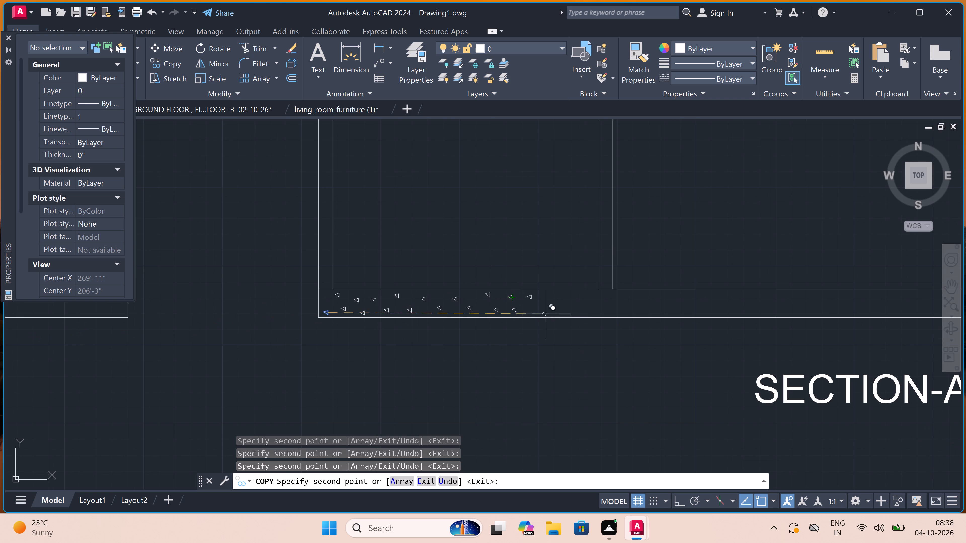
pyautogui.scroll(1, 634, 310)
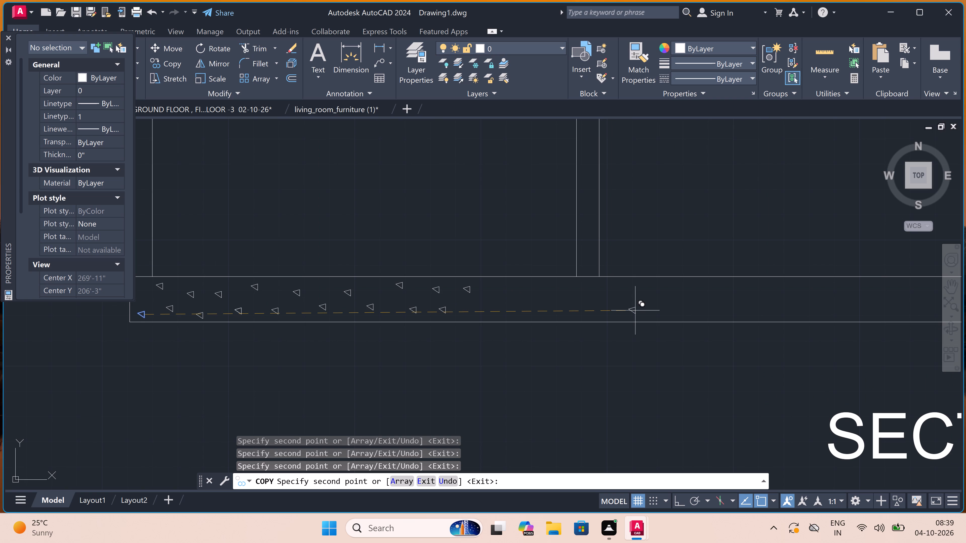
pyautogui.doubleClick(651, 292)
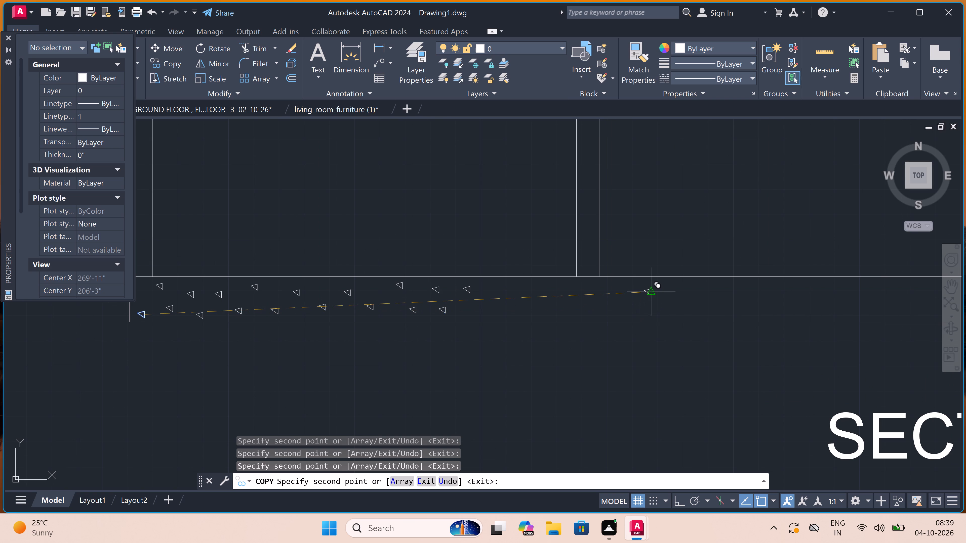
pyautogui.click(537, 292)
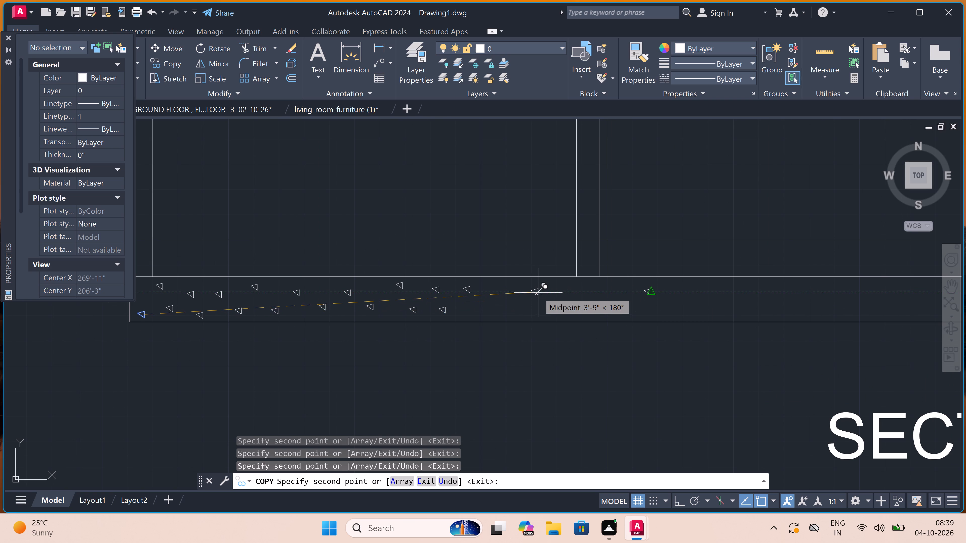
pyautogui.click(497, 309)
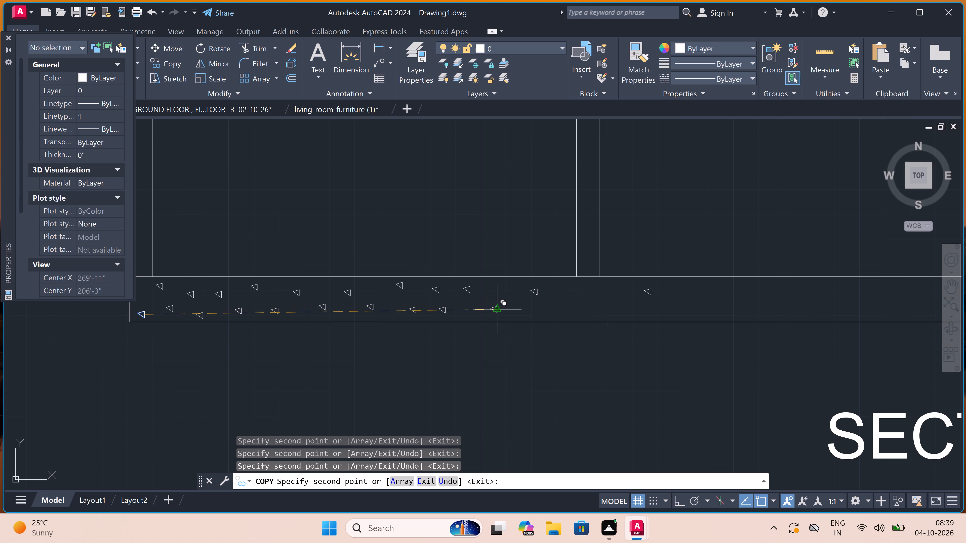
pyautogui.scroll(1, 576, 314)
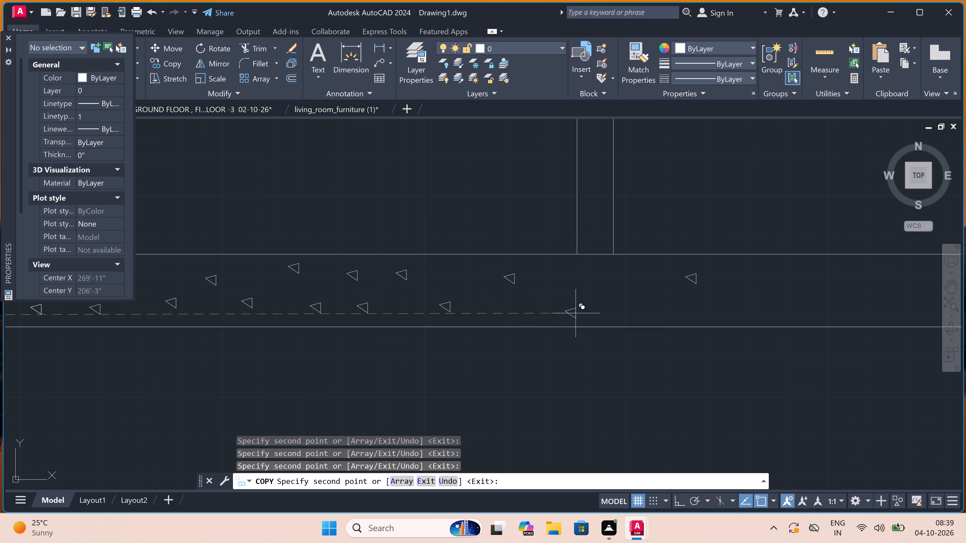
pyautogui.scroll(1, 576, 313)
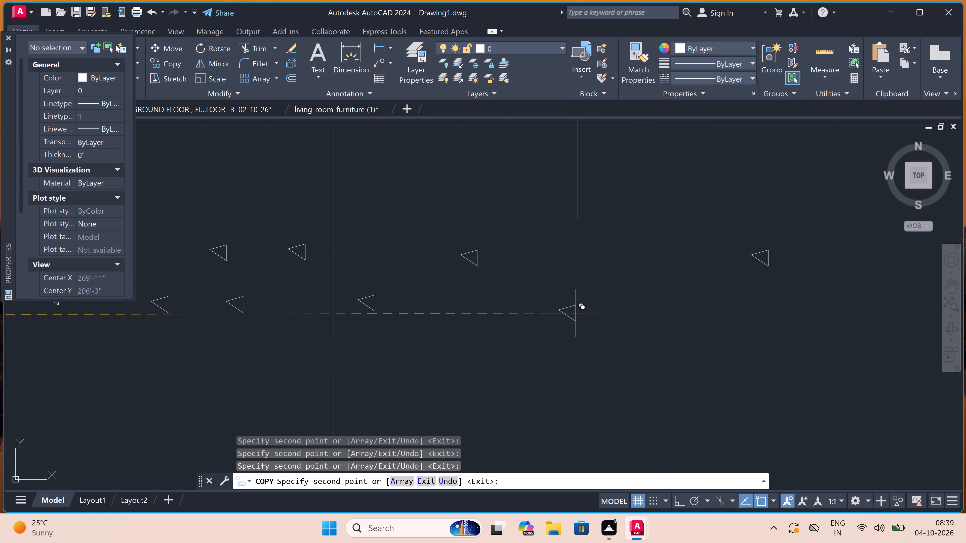
pyautogui.doubleClick(492, 304)
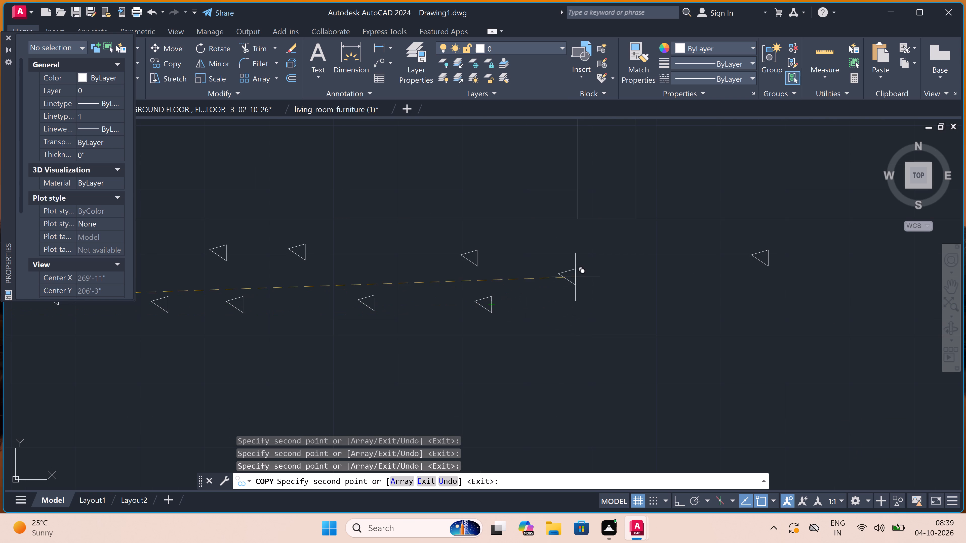
pyautogui.click(570, 267)
pyautogui.click(693, 264)
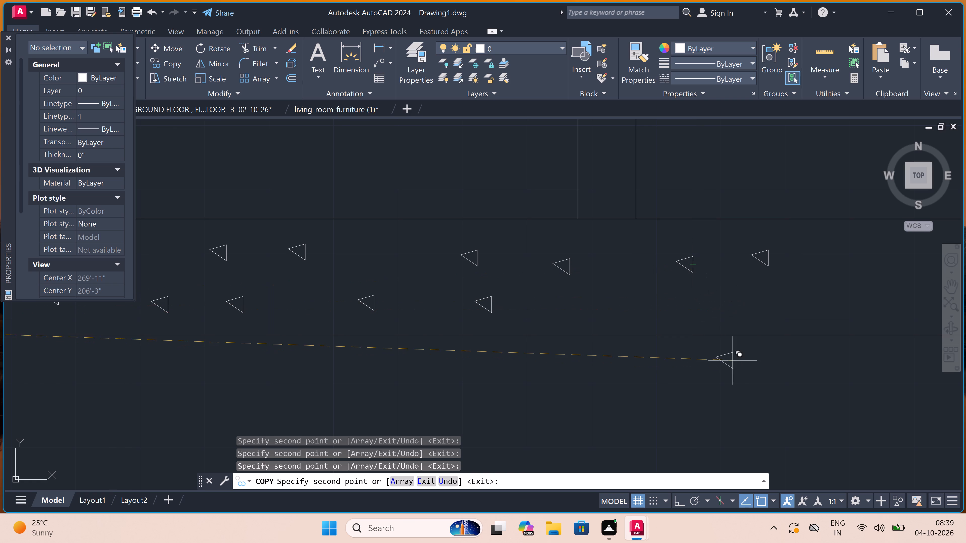
pyautogui.click(735, 298)
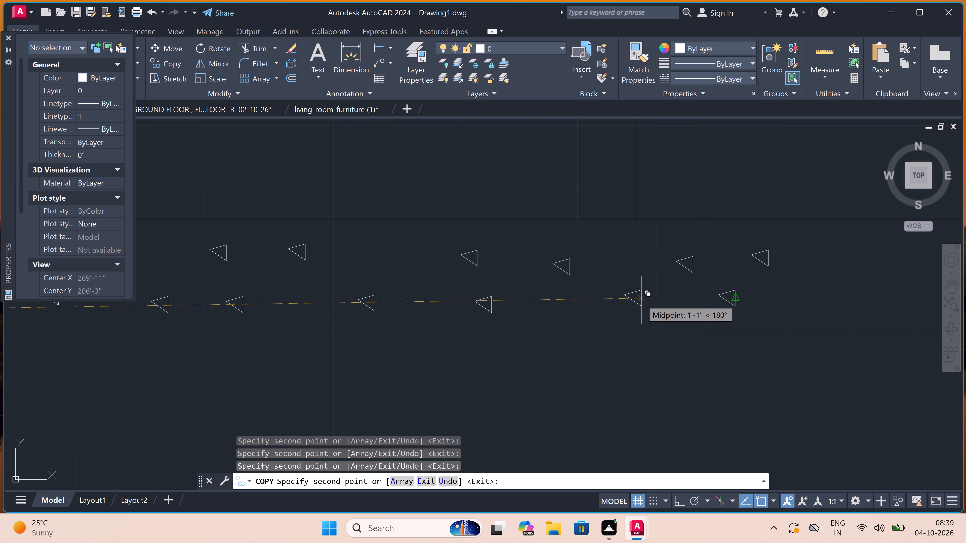
pyautogui.click(641, 300)
# Place six more triangle copies in two staggered rows along the base strip, just right of the first interior wall.
pyautogui.scroll(-5, 438, 303)
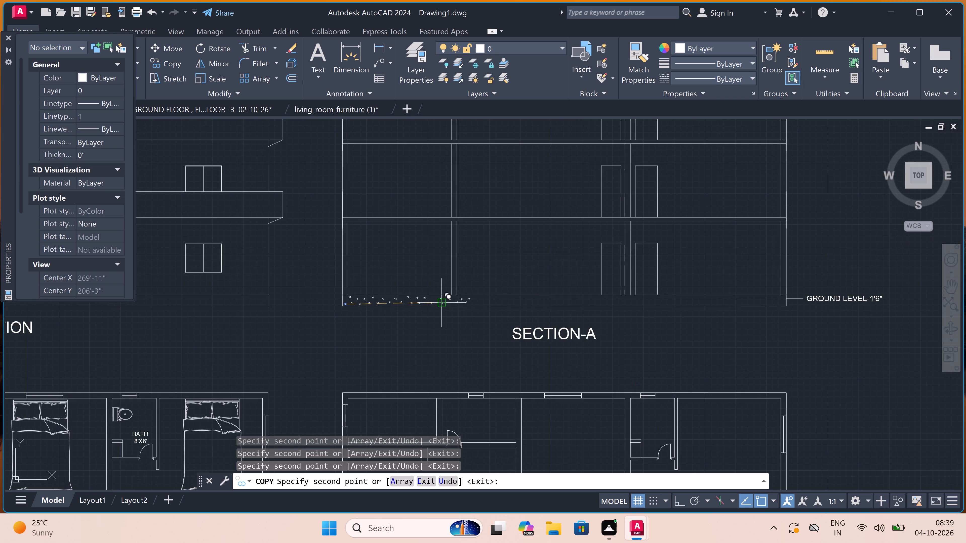
pyautogui.scroll(1, 532, 306)
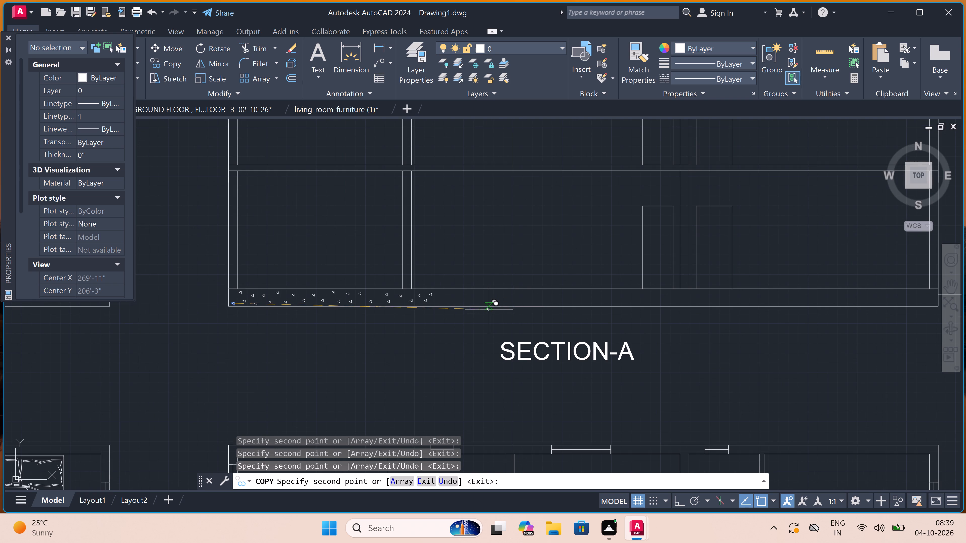
pyautogui.scroll(3, 476, 299)
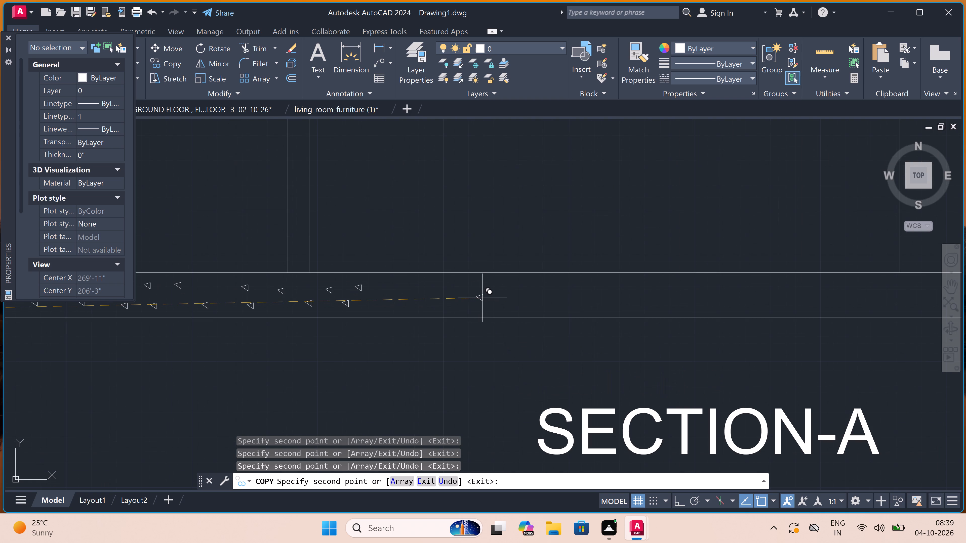
pyautogui.click(540, 303)
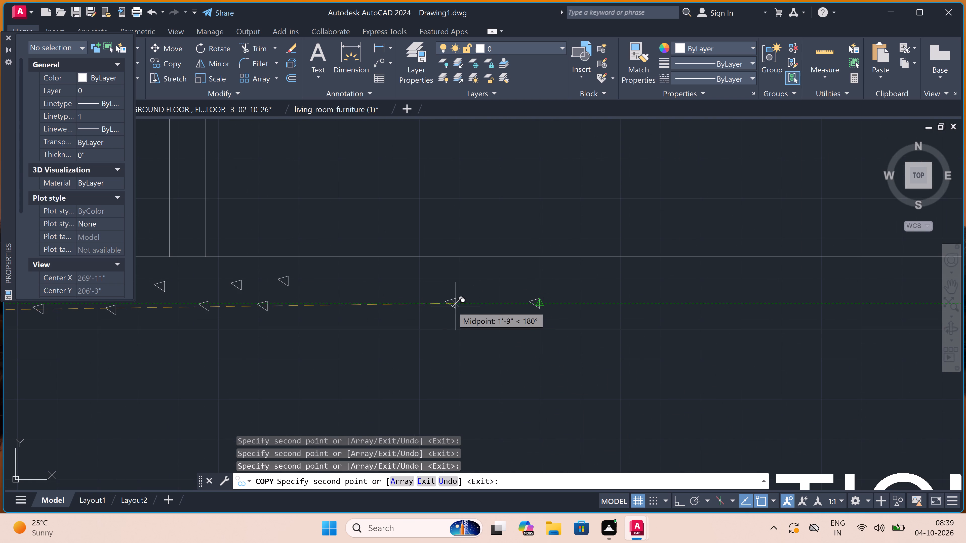
pyautogui.doubleClick(448, 307)
pyautogui.click(336, 308)
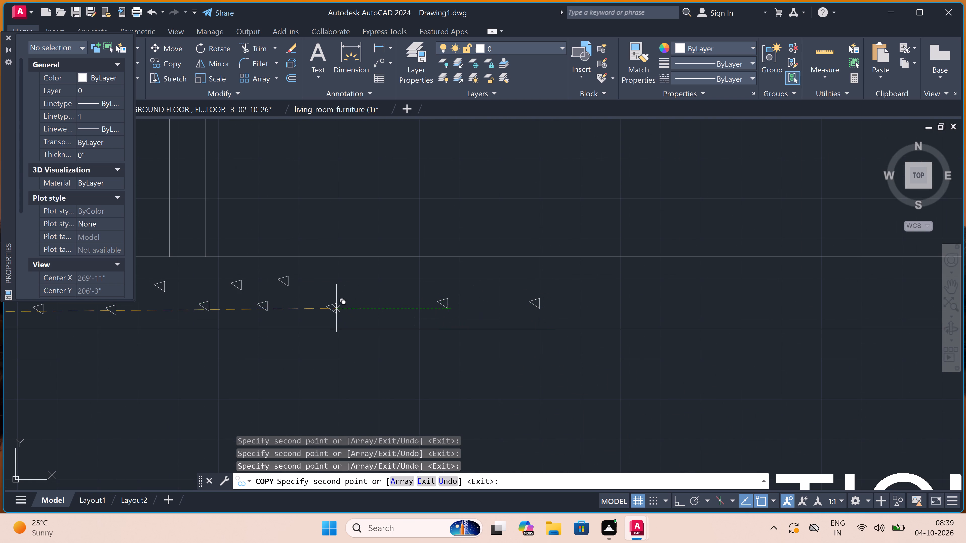
pyautogui.click(371, 281)
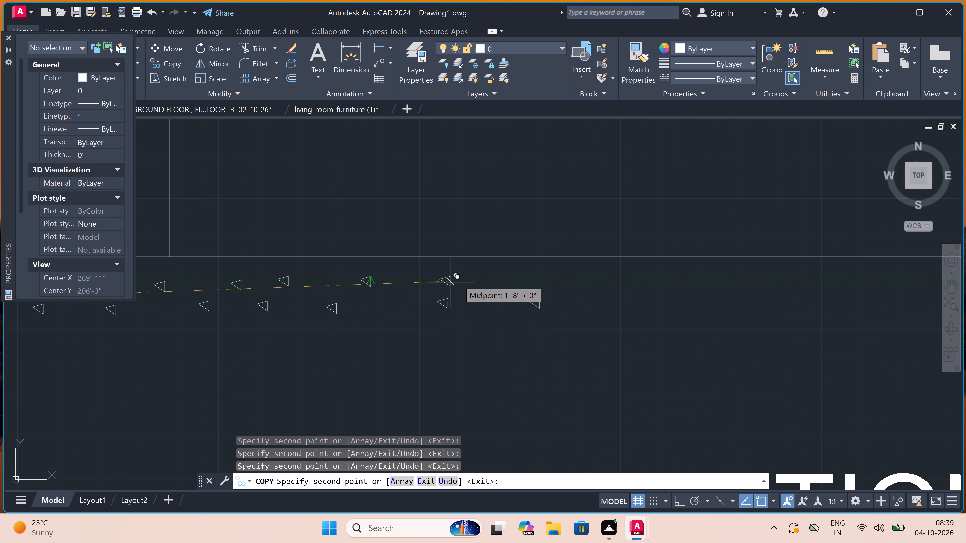
pyautogui.click(490, 276)
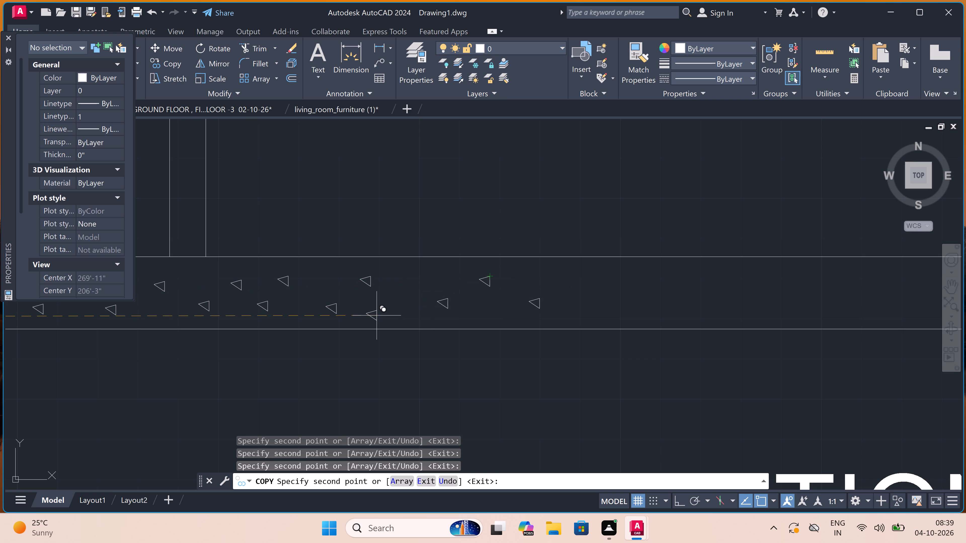
pyautogui.scroll(-2, 377, 315)
pyautogui.scroll(4, 403, 298)
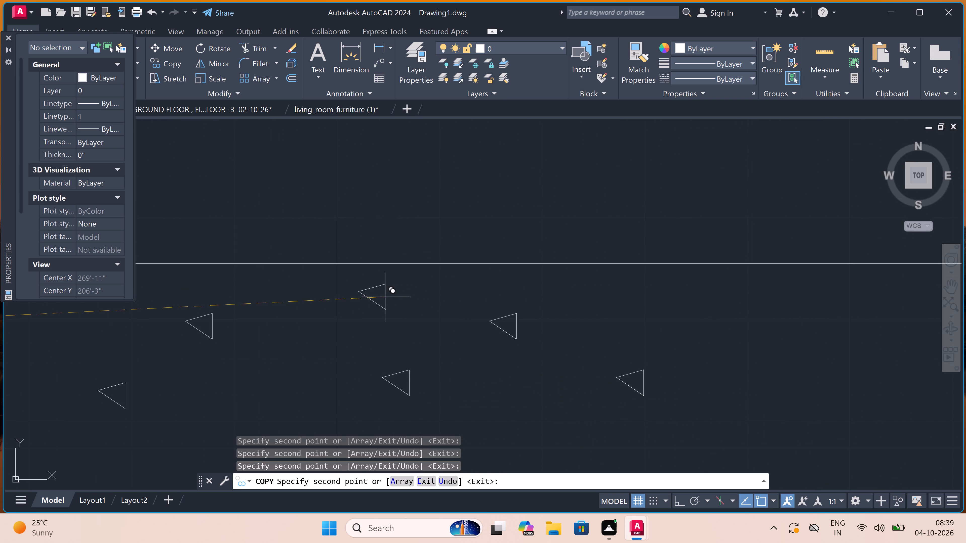
pyautogui.doubleClick(362, 290)
# Add four staggered triangle copies to the base strip, extending the pattern above the start of the SECTION-A title.
pyautogui.scroll(-5, 331, 304)
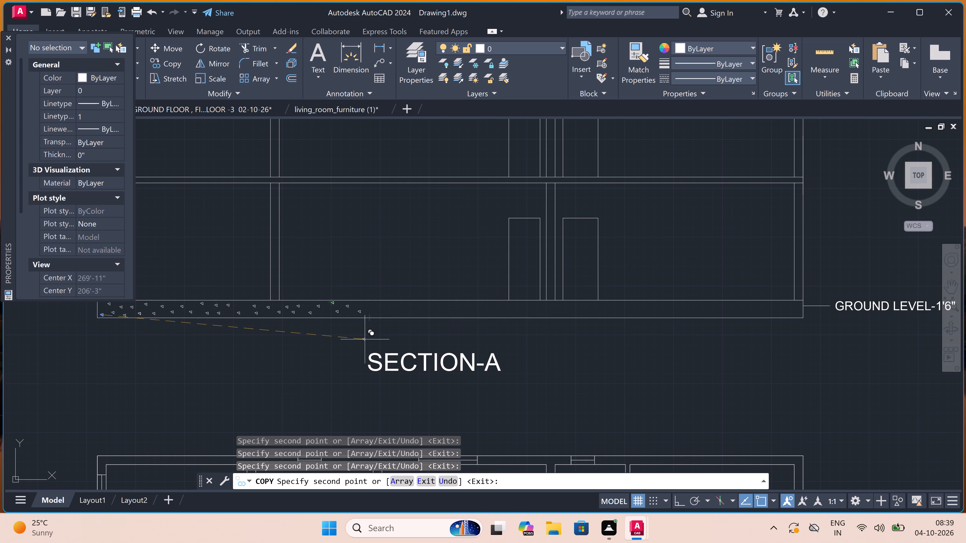
pyautogui.scroll(3, 363, 307)
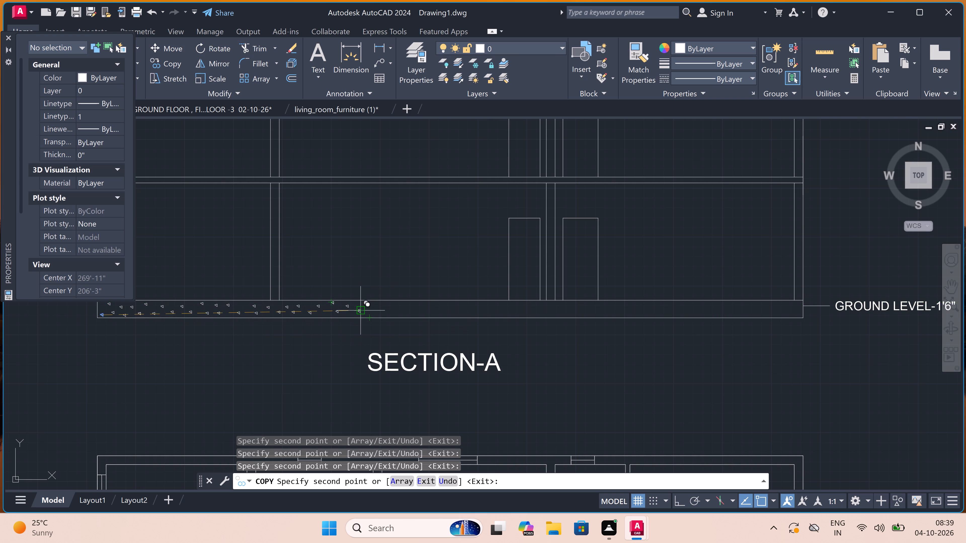
pyautogui.scroll(1, 387, 295)
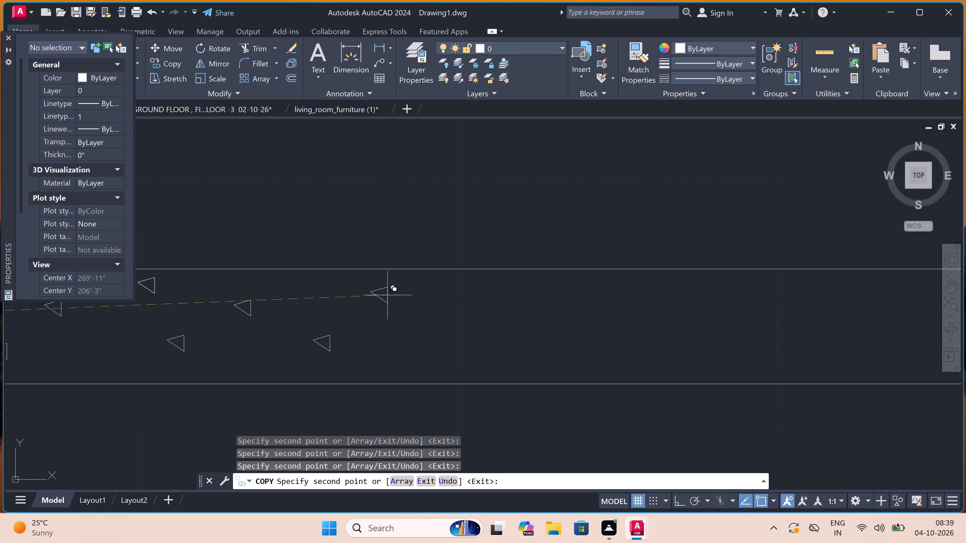
pyautogui.click(387, 295)
pyautogui.doubleClick(508, 300)
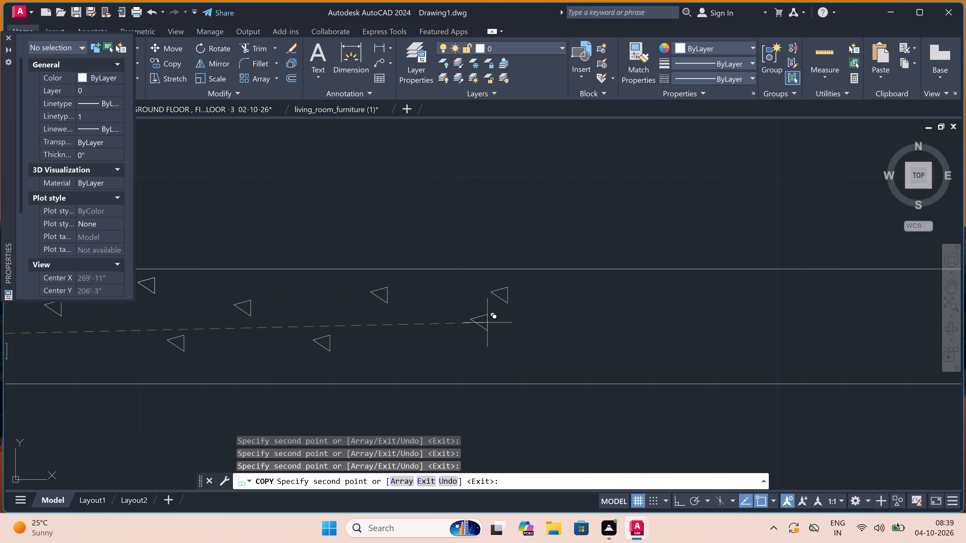
pyautogui.doubleClick(474, 344)
pyautogui.click(412, 356)
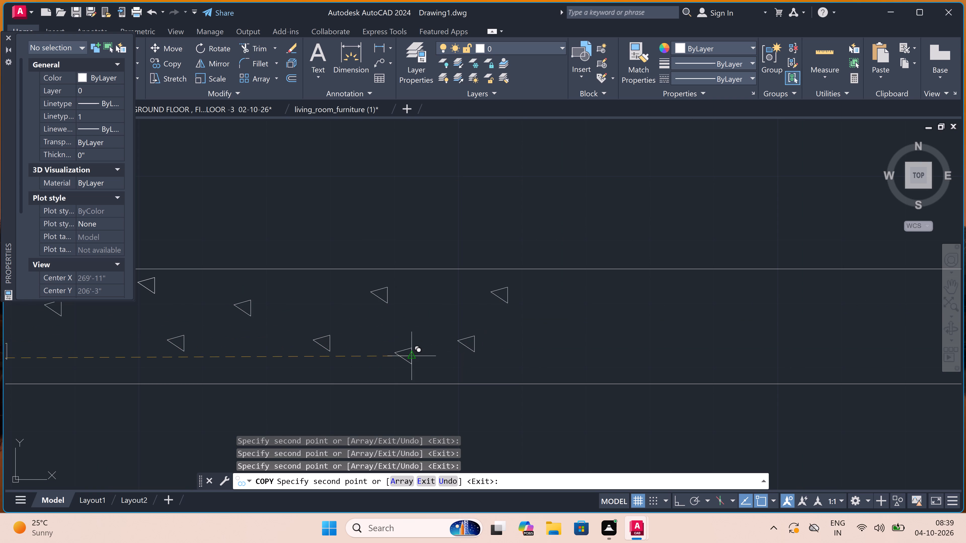
# Place twelve more triangle copies in upper and lower rows of the base strip, reaching the left ground-floor door.
pyautogui.scroll(-5, 297, 355)
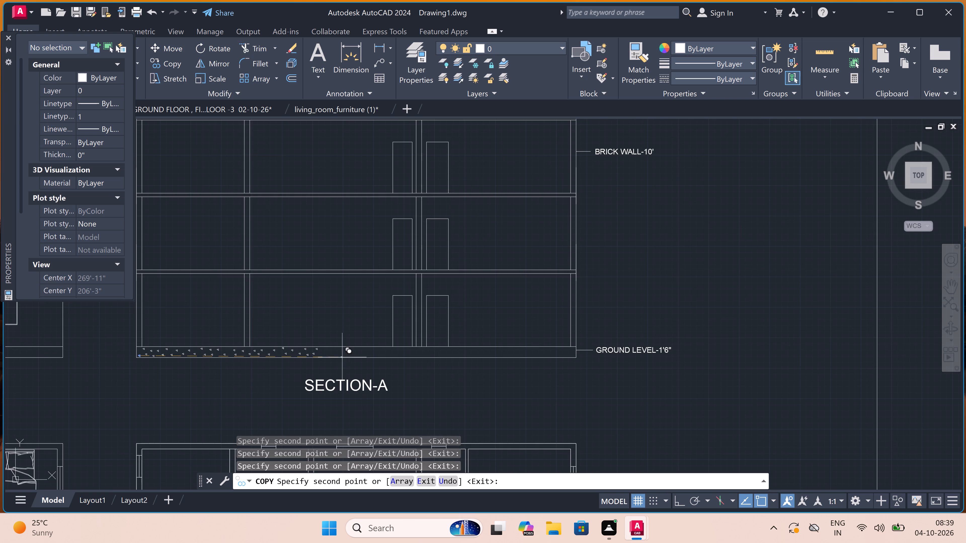
pyautogui.scroll(4, 347, 357)
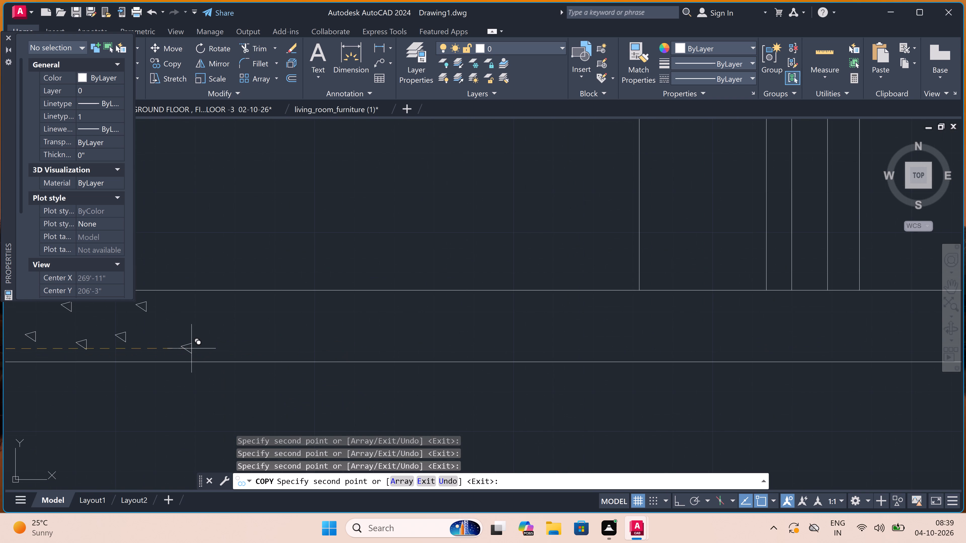
pyautogui.click(197, 346)
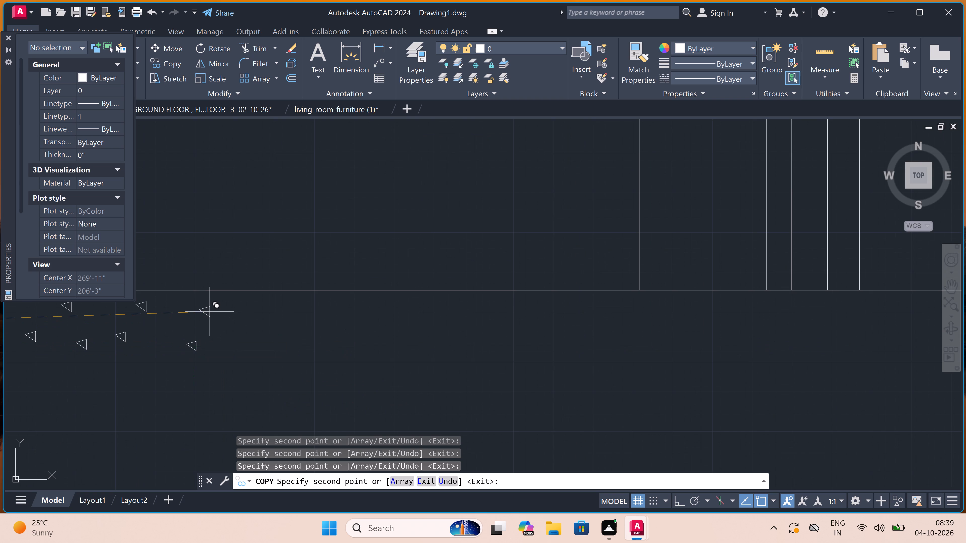
pyautogui.click(210, 311)
pyautogui.click(268, 310)
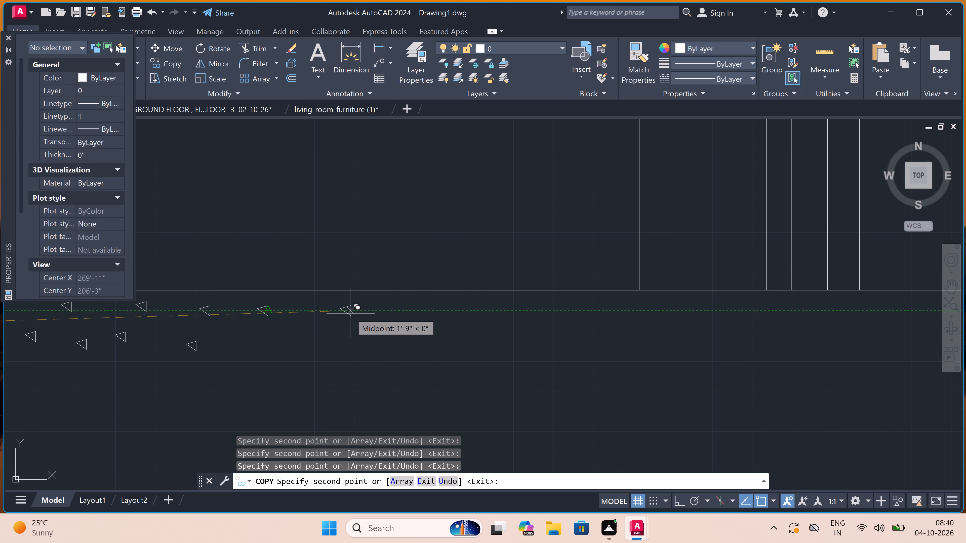
pyautogui.click(351, 313)
pyautogui.click(466, 312)
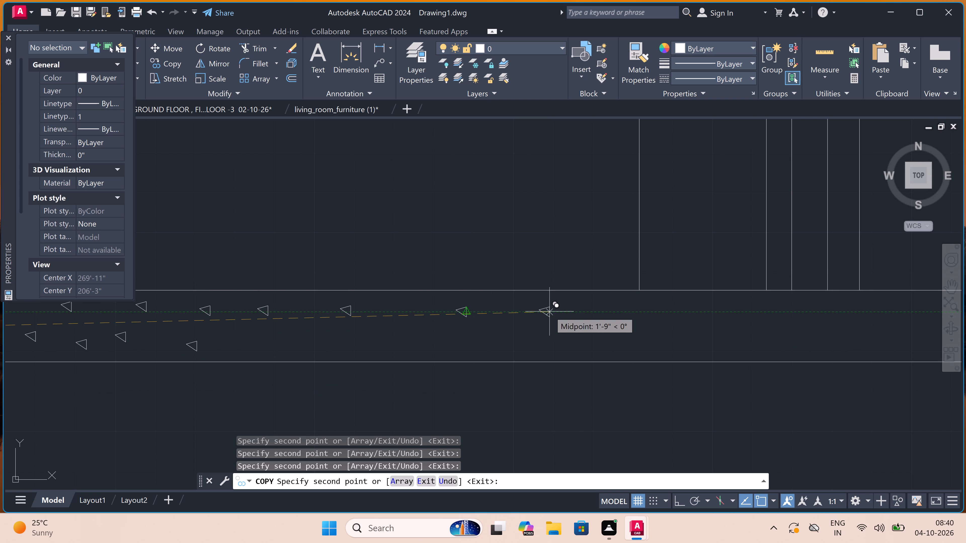
pyautogui.click(550, 311)
pyautogui.click(656, 306)
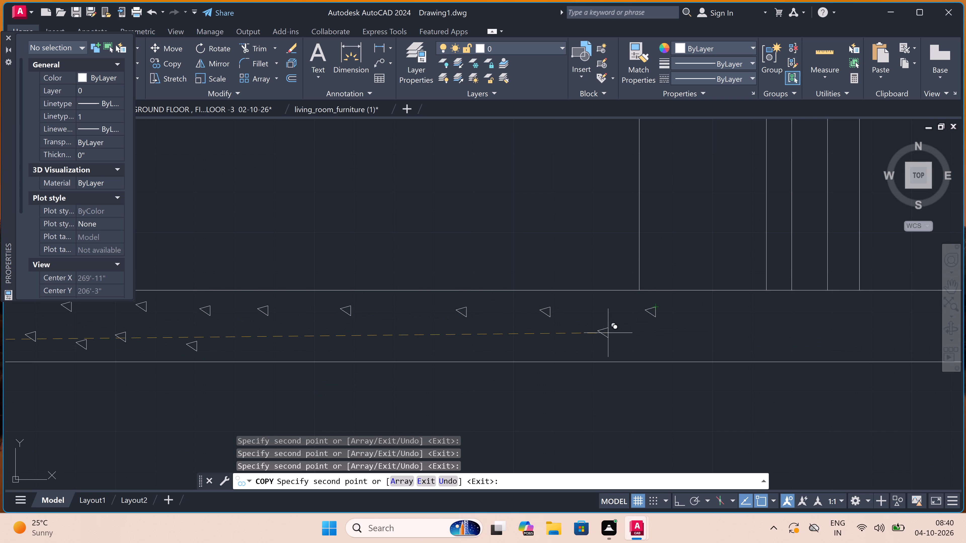
pyautogui.click(604, 334)
pyautogui.click(512, 348)
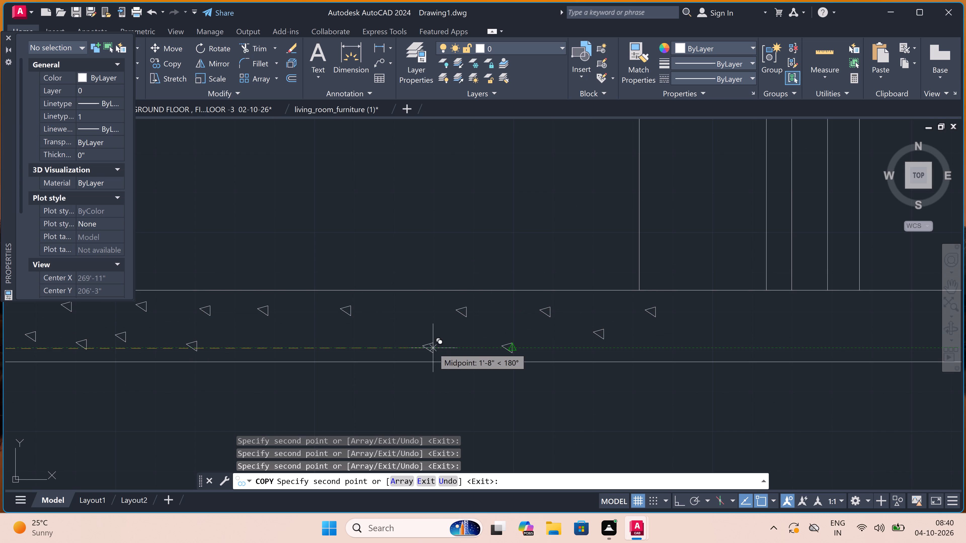
pyautogui.click(433, 347)
pyautogui.click(354, 348)
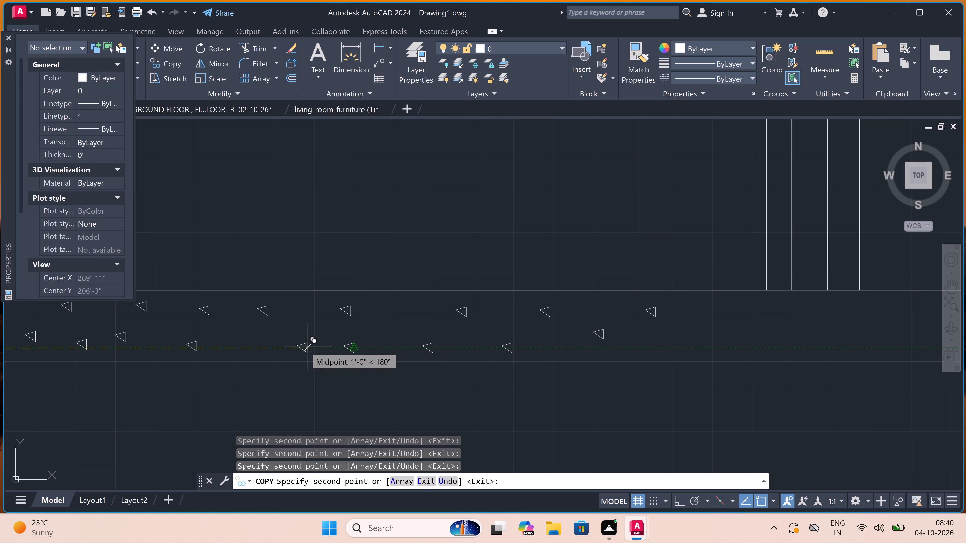
pyautogui.click(288, 349)
# Place eight more staggered triangle copies in the base strip, beneath the two ground-floor doors and the wall between them.
pyautogui.scroll(-4, 245, 350)
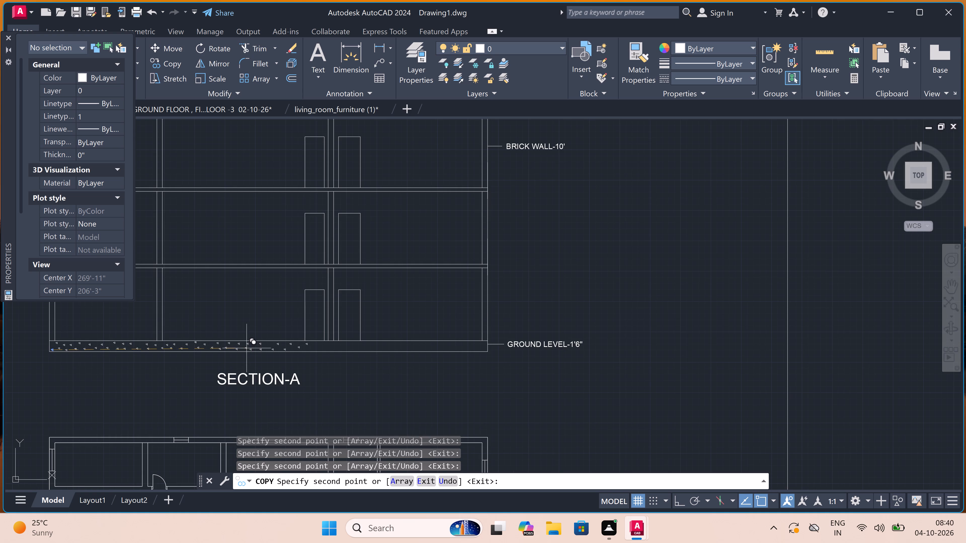
pyautogui.scroll(3, 322, 347)
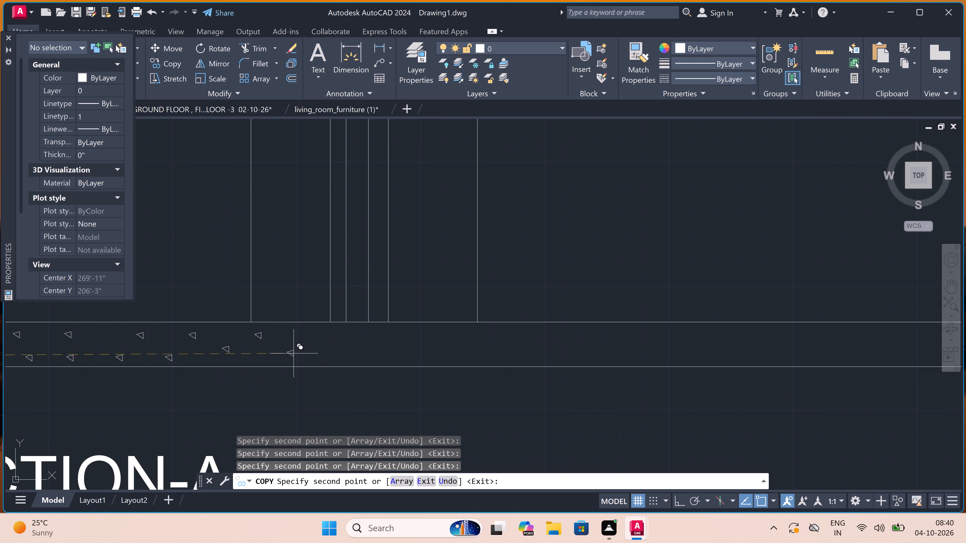
pyautogui.click(294, 354)
pyautogui.doubleClick(336, 336)
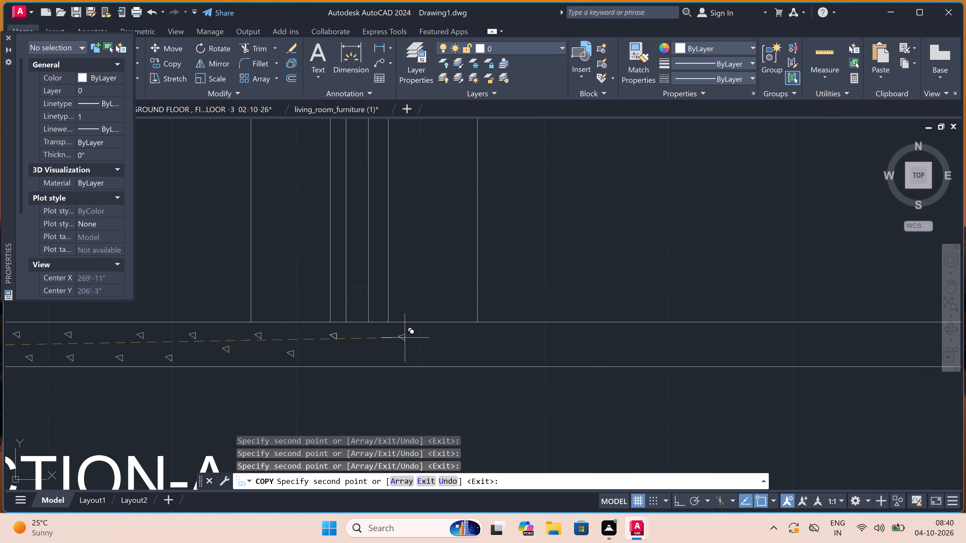
pyautogui.click(405, 337)
pyautogui.click(363, 360)
pyautogui.scroll(-2, 252, 360)
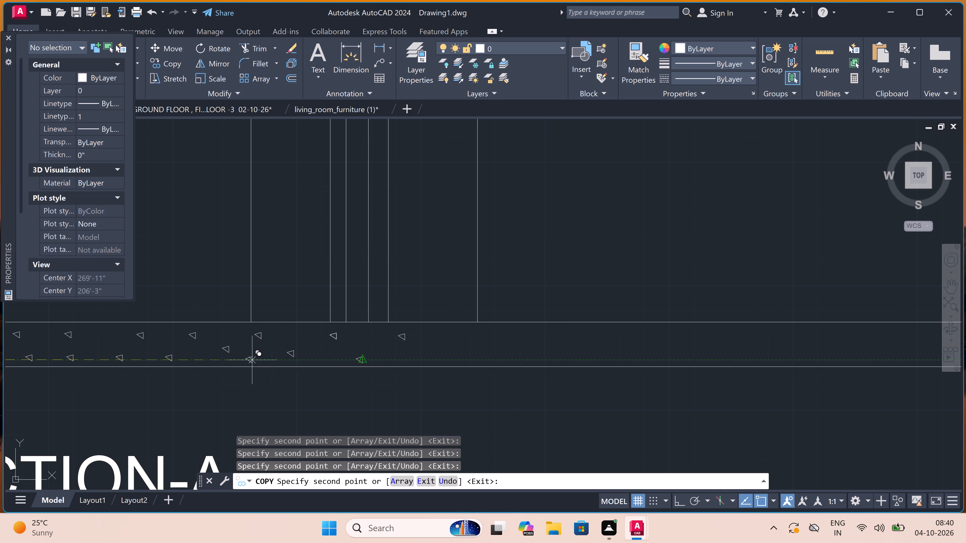
pyautogui.scroll(-2, 252, 360)
pyautogui.scroll(4, 288, 357)
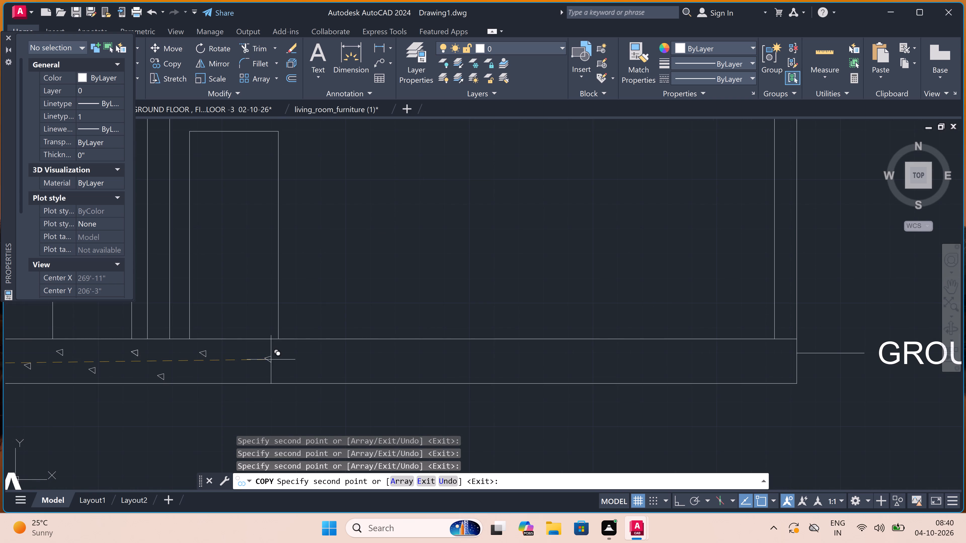
pyautogui.click(242, 375)
pyautogui.click(262, 348)
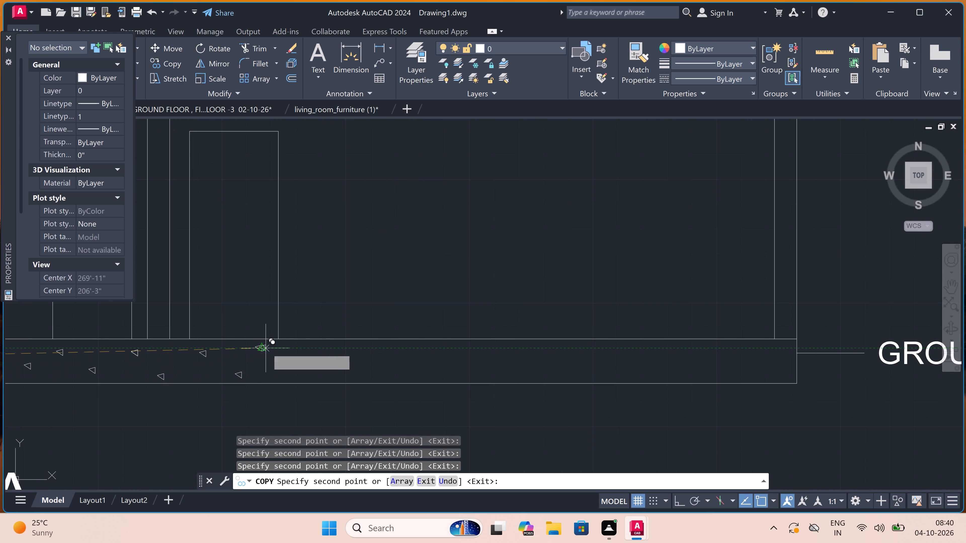
pyautogui.doubleClick(330, 353)
pyautogui.click(294, 374)
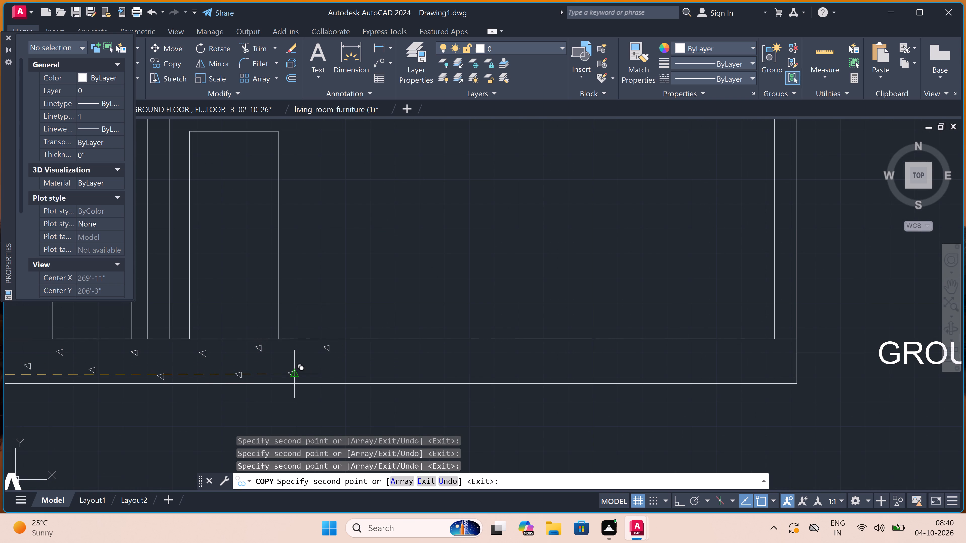
# Place eight more triangle copies from just past the right ground-floor door to the strip's right end, mostly along the upper row.
pyautogui.scroll(-4, 202, 374)
pyautogui.scroll(4, 243, 370)
pyautogui.scroll(-2, 243, 369)
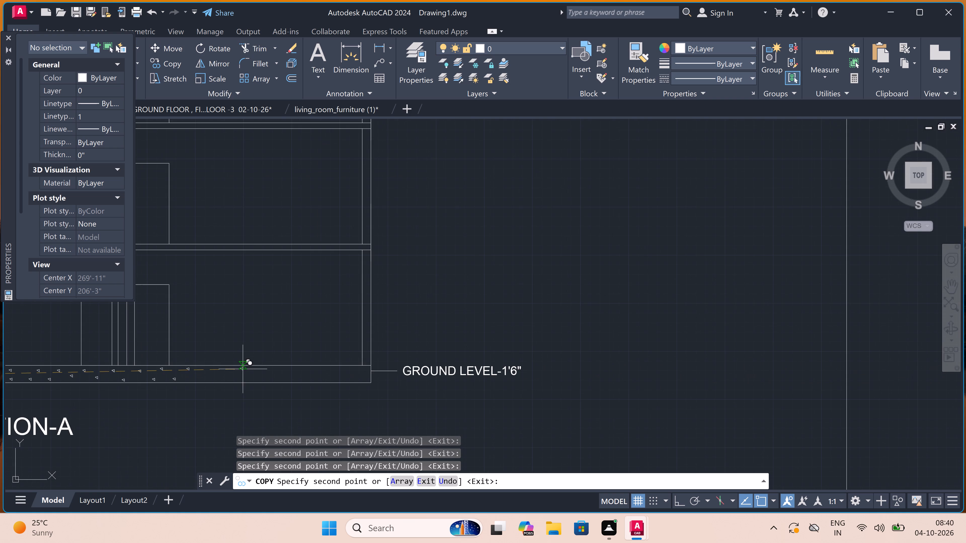
pyautogui.scroll(3, 221, 382)
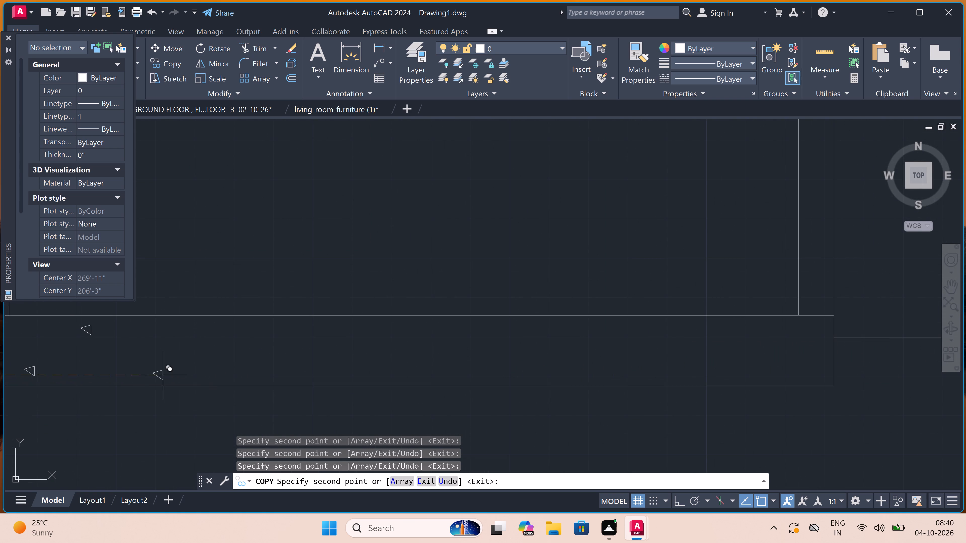
pyautogui.doubleClick(113, 375)
pyautogui.doubleClick(154, 344)
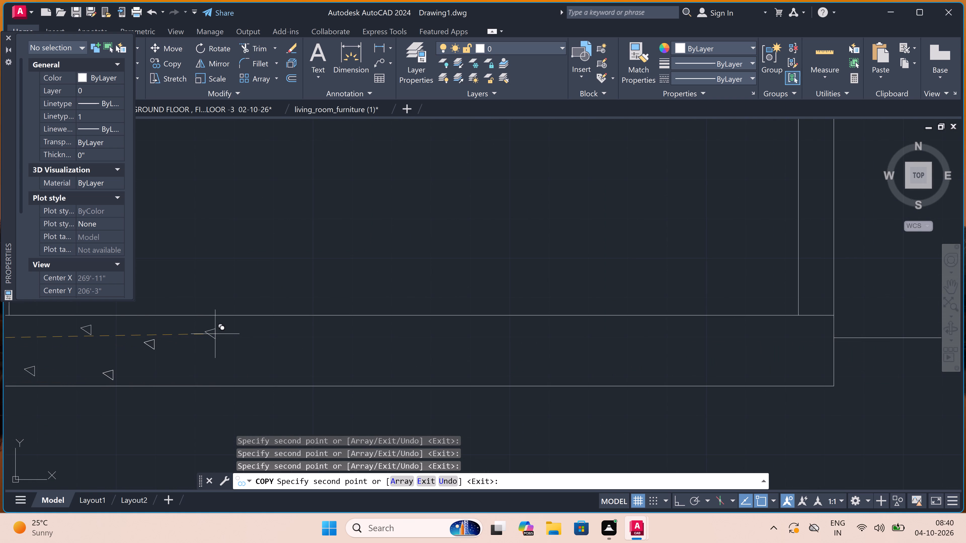
pyautogui.click(215, 334)
pyautogui.click(287, 334)
pyautogui.tripleClick(425, 341)
pyautogui.click(425, 341)
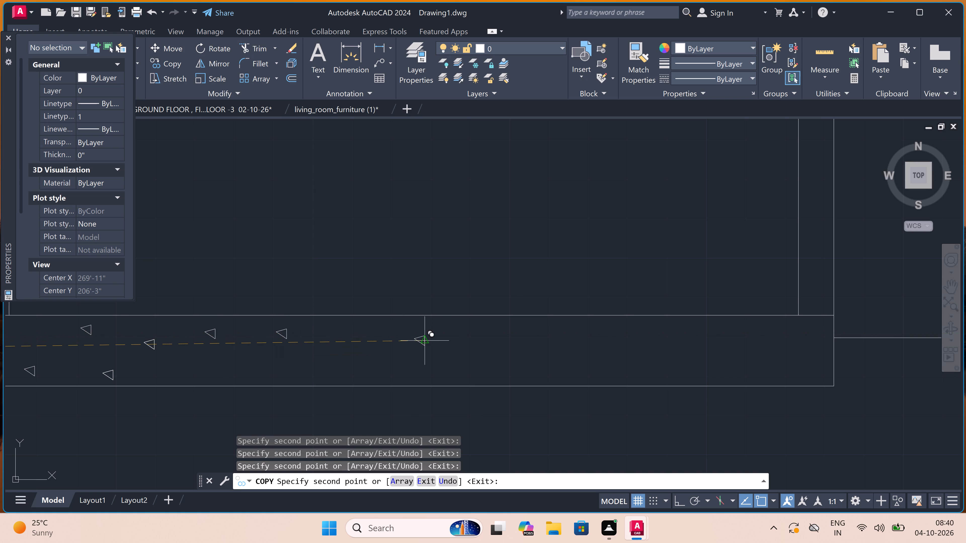
pyautogui.doubleClick(574, 340)
pyautogui.click(702, 340)
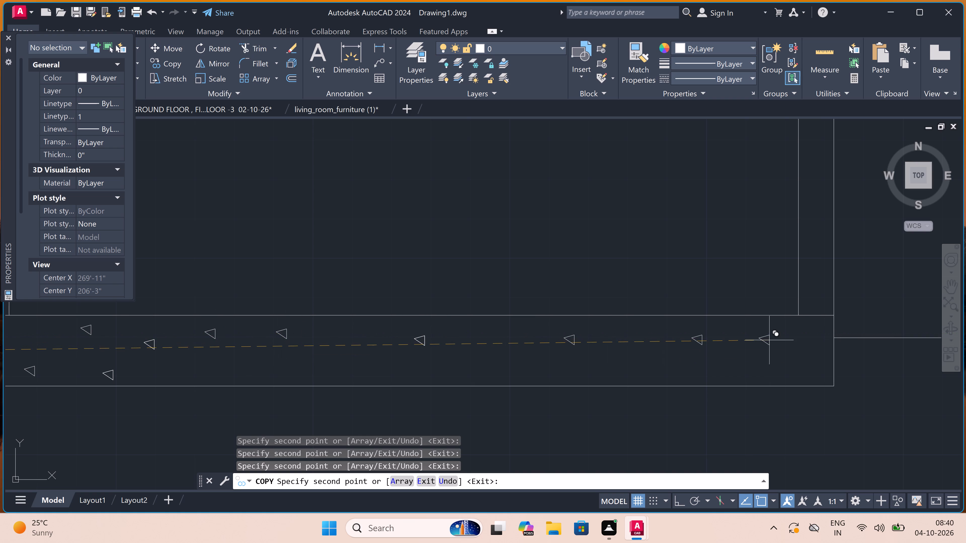
pyautogui.click(805, 340)
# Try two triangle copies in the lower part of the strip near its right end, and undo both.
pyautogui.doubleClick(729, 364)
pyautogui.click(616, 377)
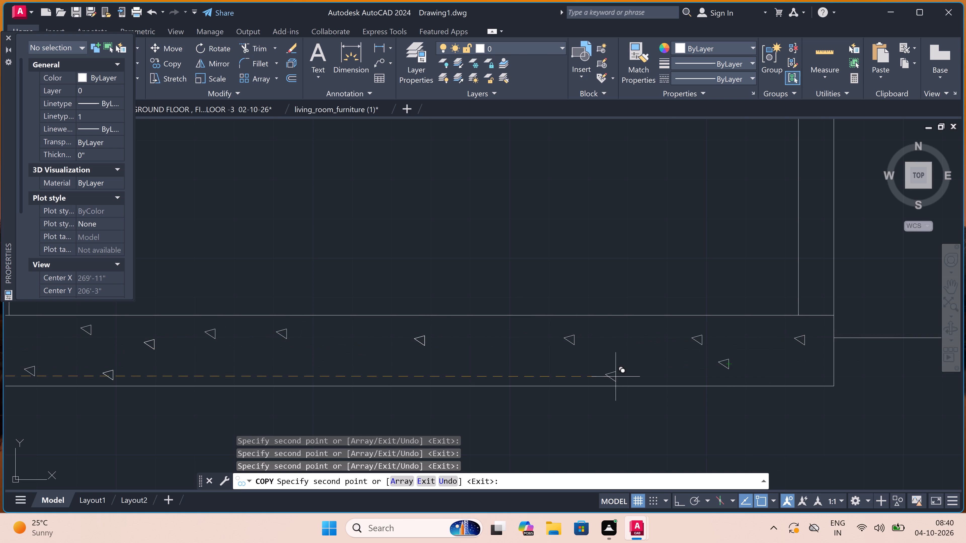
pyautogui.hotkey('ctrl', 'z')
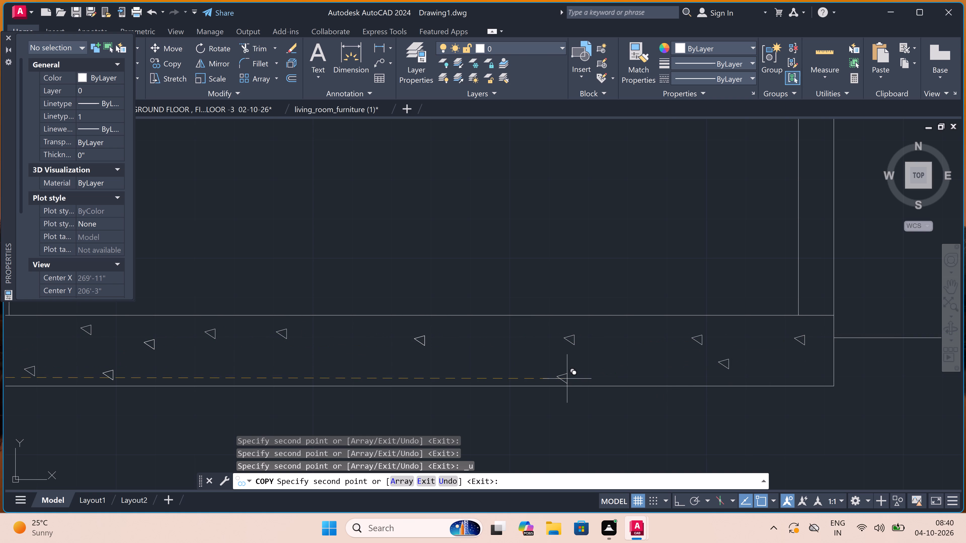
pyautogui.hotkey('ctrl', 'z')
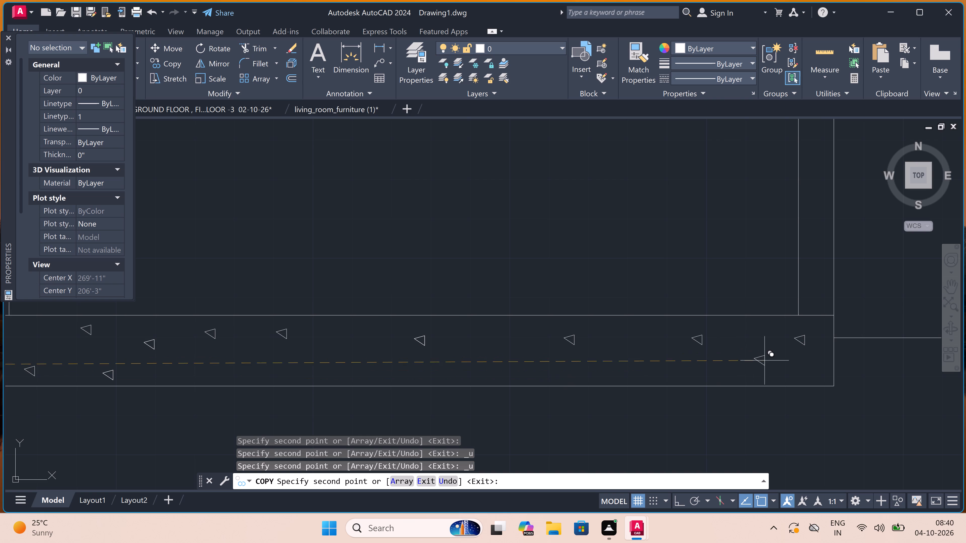
# Fill the remaining gaps between the right ground-floor door and the strip's right end with ten staggered triangle copies, and finish copying.
pyautogui.click(764, 366)
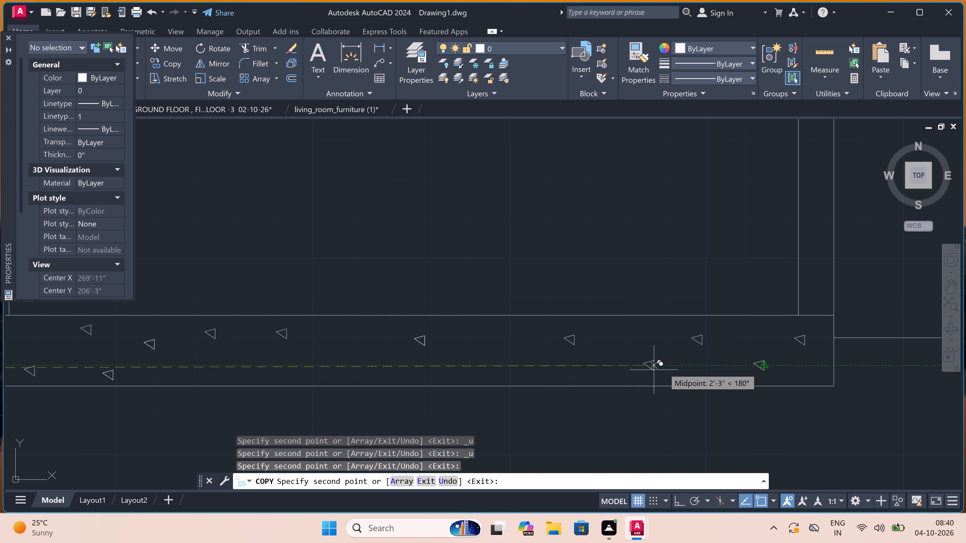
pyautogui.click(686, 370)
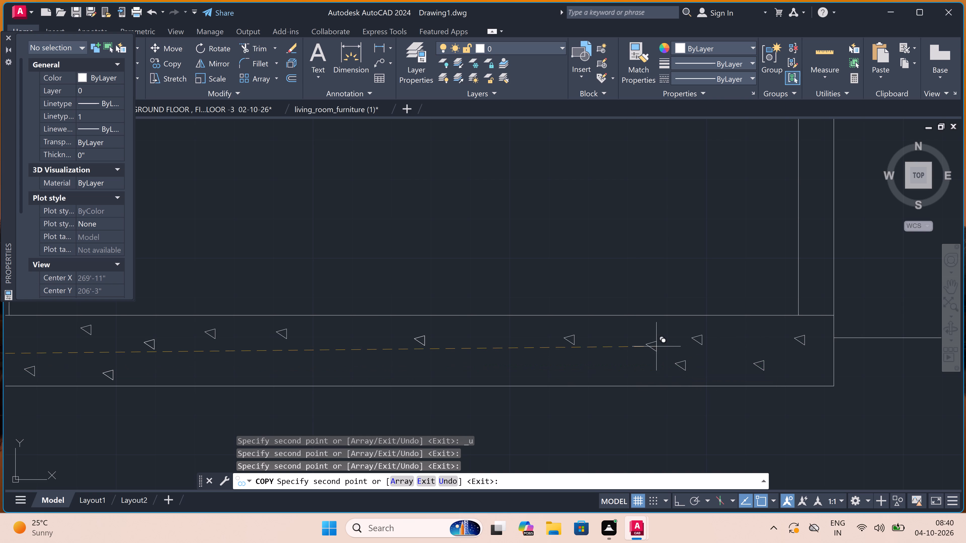
pyautogui.tripleClick(645, 346)
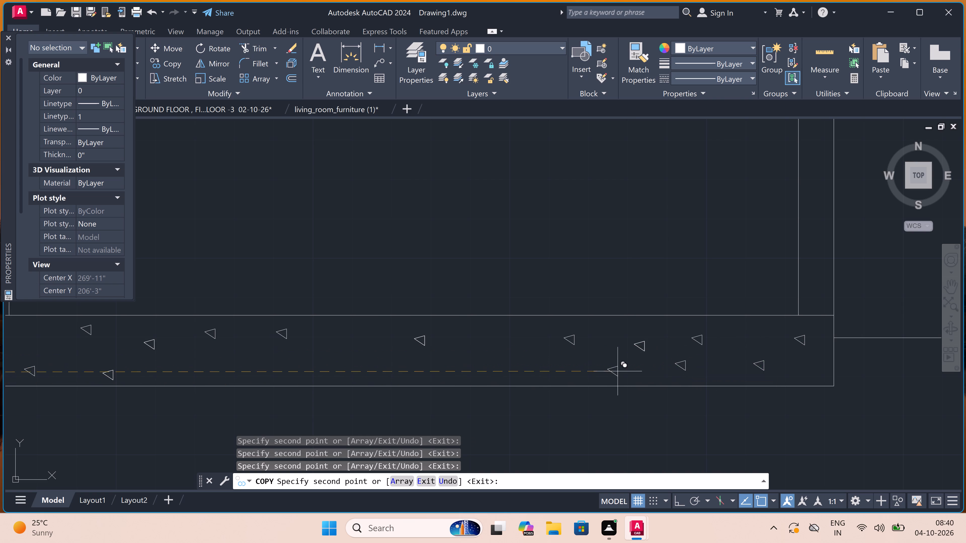
pyautogui.click(601, 377)
pyautogui.click(520, 364)
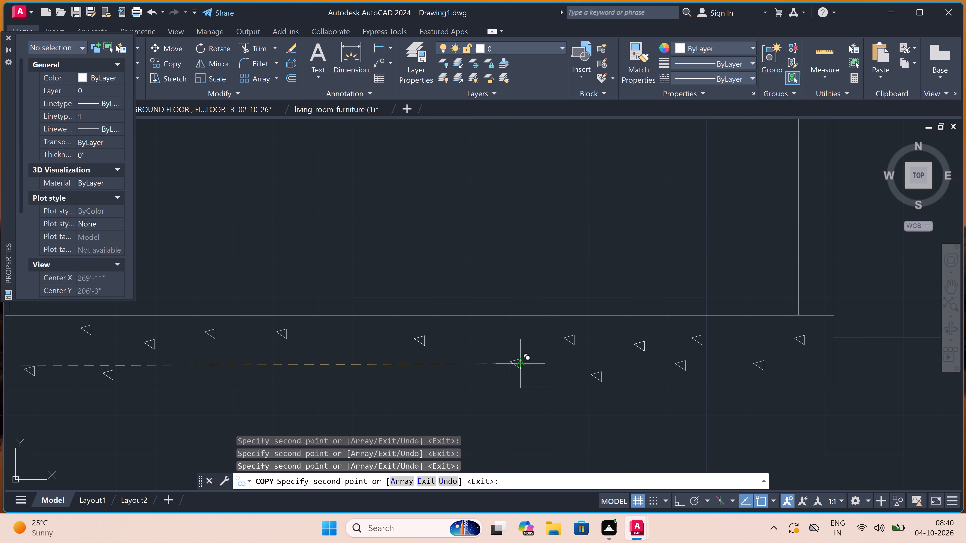
pyautogui.click(485, 338)
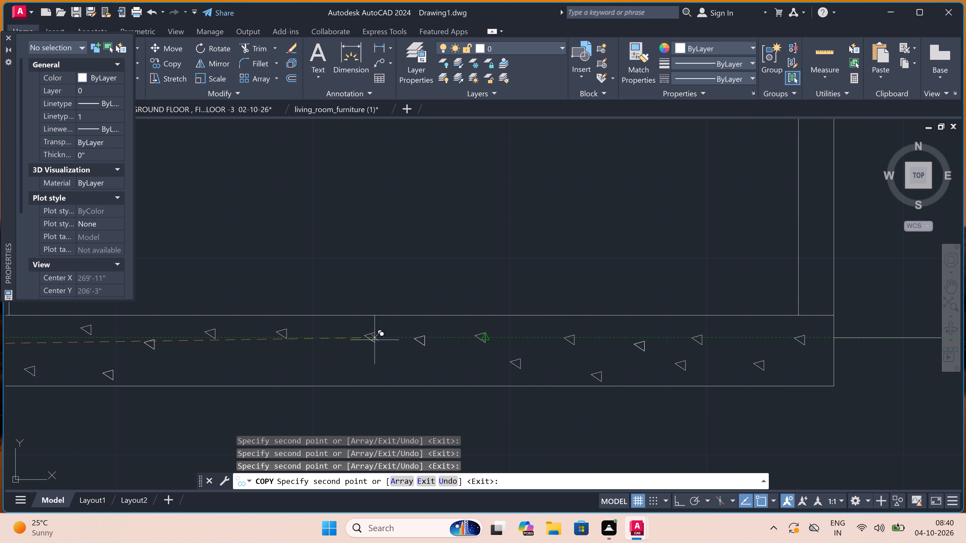
pyautogui.click(364, 329)
pyautogui.click(253, 363)
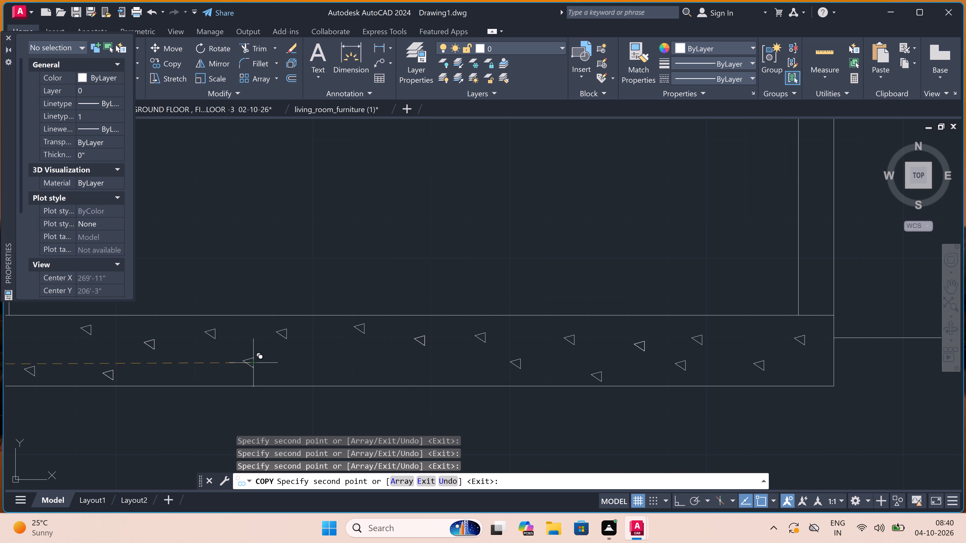
pyautogui.click(345, 362)
pyautogui.click(414, 371)
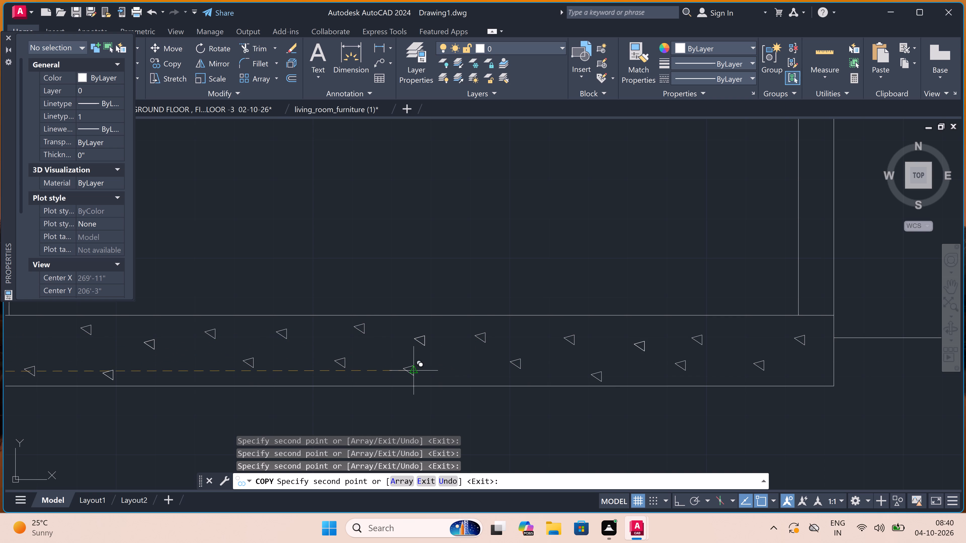
pyautogui.scroll(-4, 460, 358)
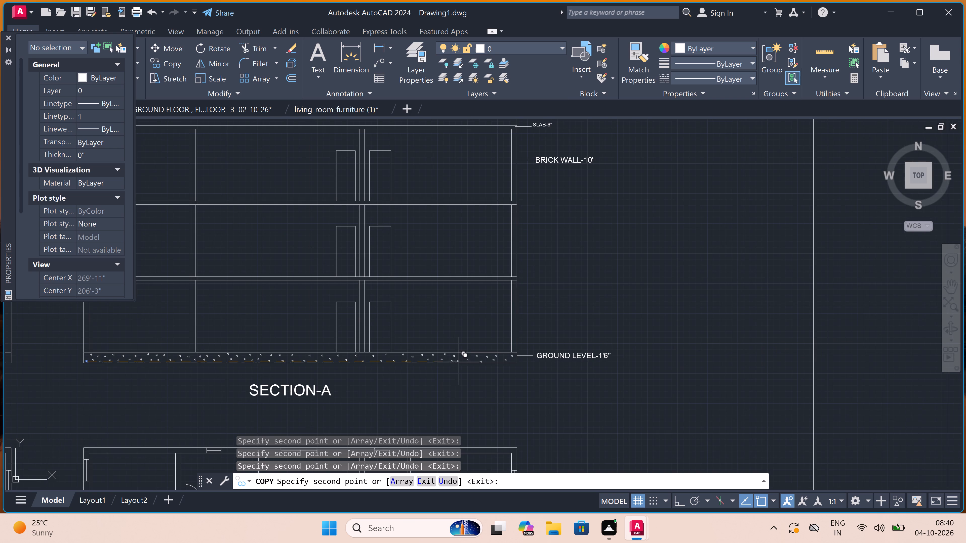
pyautogui.press('Escape')
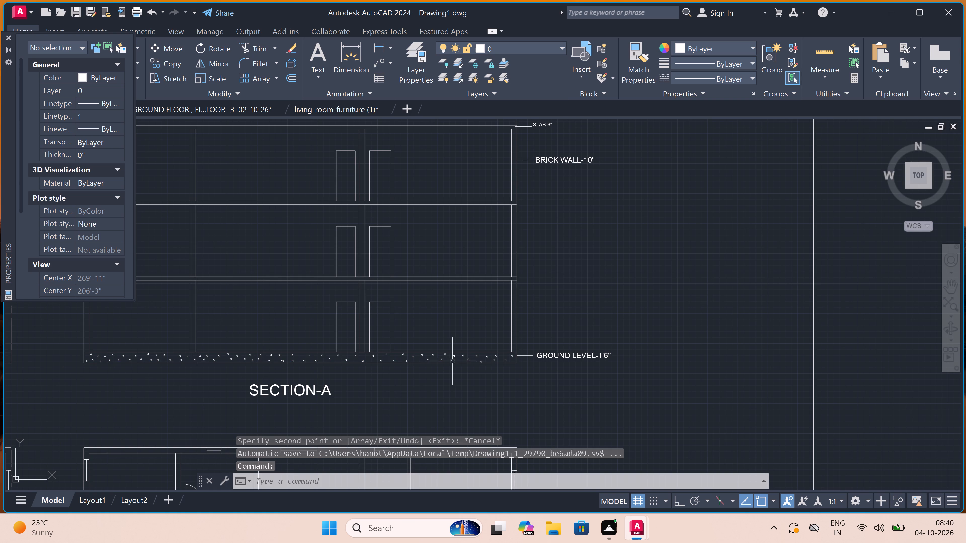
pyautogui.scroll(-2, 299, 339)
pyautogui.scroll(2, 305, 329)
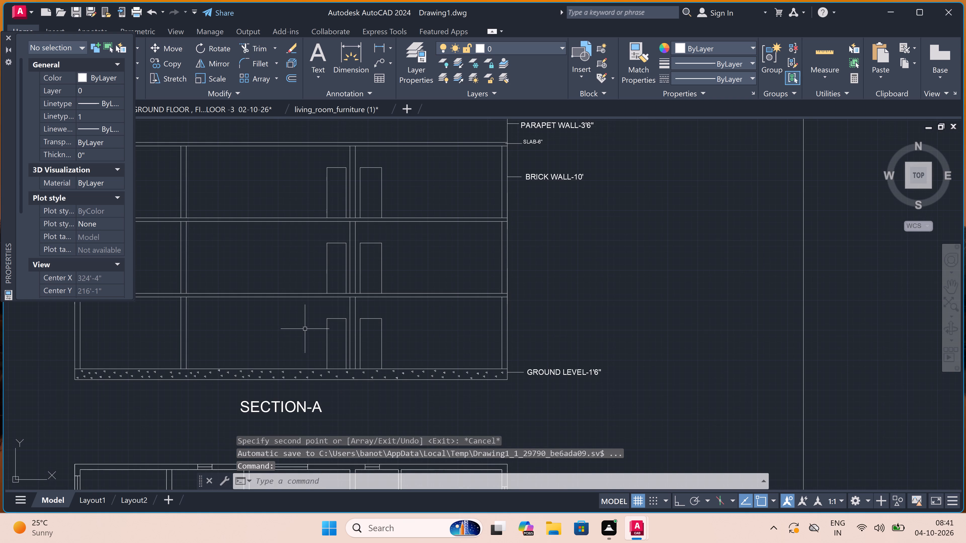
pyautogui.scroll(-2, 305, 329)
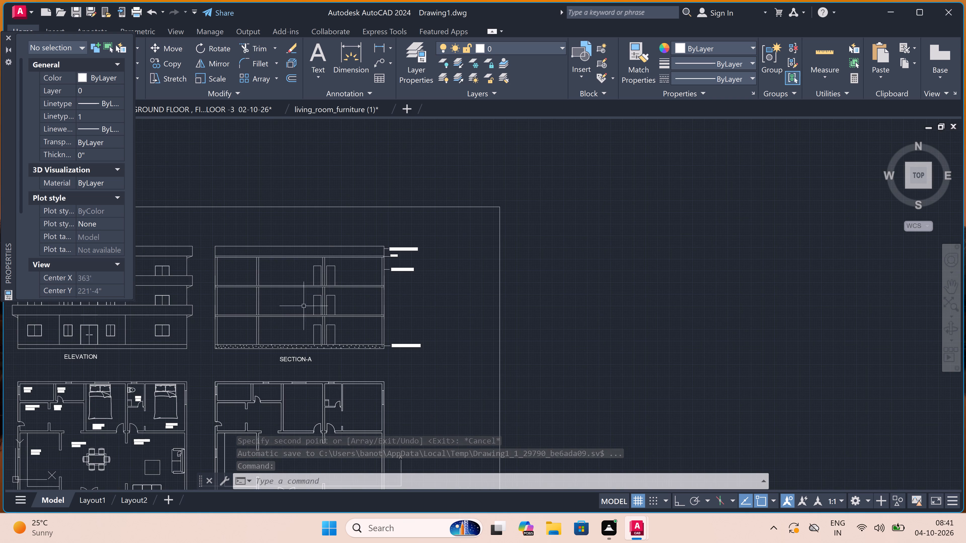
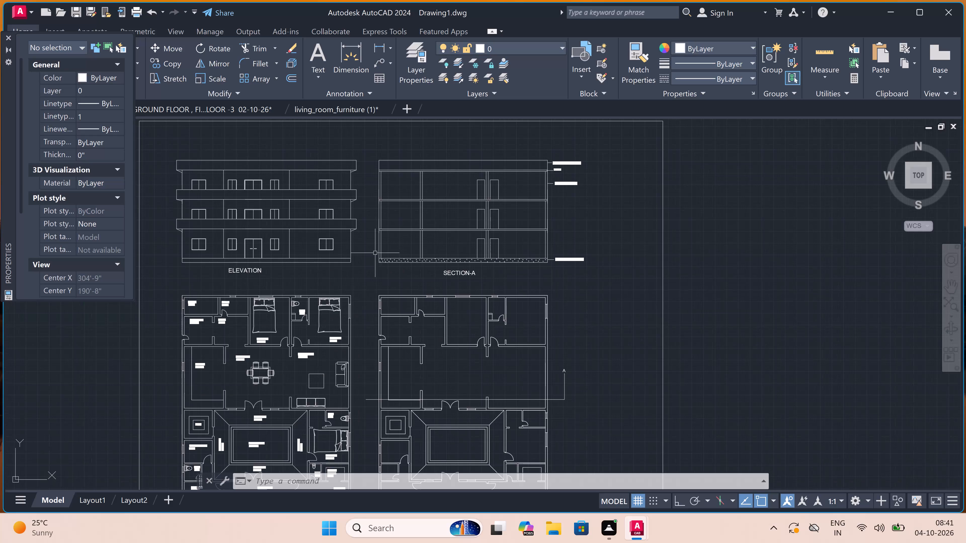
# Underline the ELEVATION title with a horizontal line about 13'-6" long, drawn with Ortho on.
pyautogui.press('l')
pyautogui.press('space')
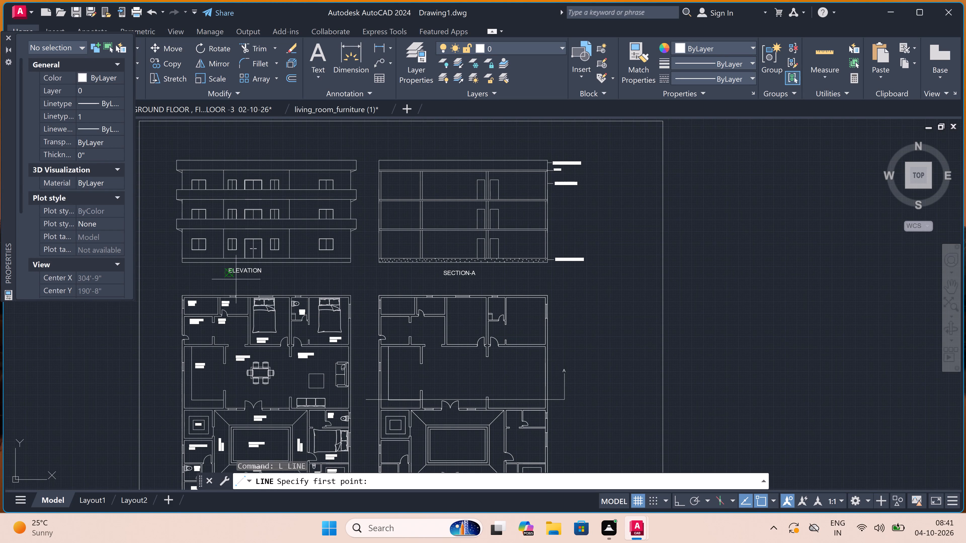
pyautogui.scroll(4, 235, 278)
pyautogui.moveTo(174, 250); pyautogui.dragTo(189, 256)
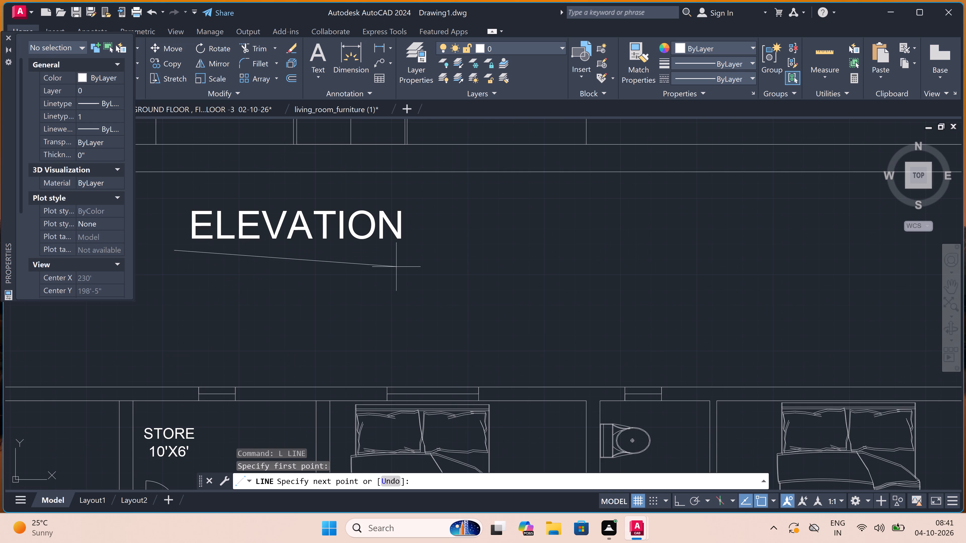
pyautogui.press('F8')
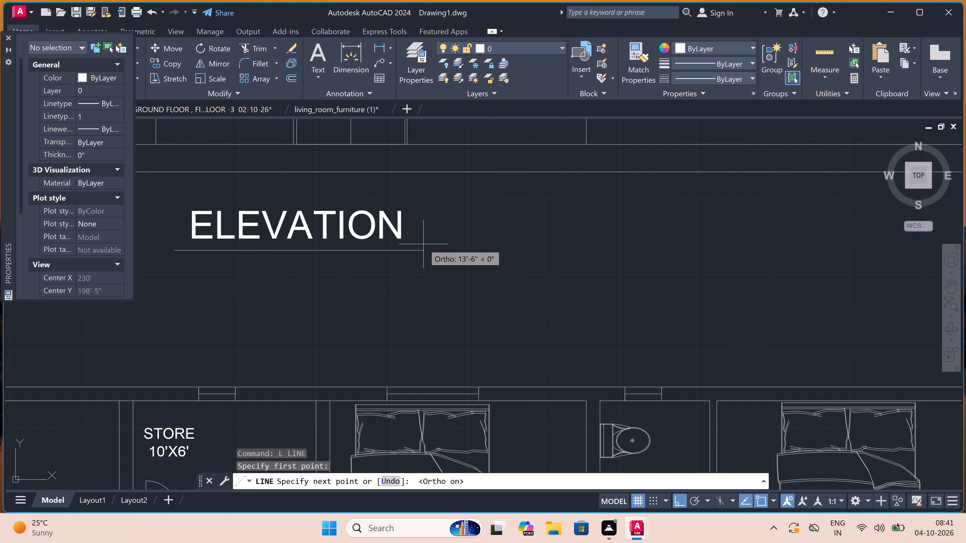
pyautogui.click(424, 244)
pyautogui.press('Escape')
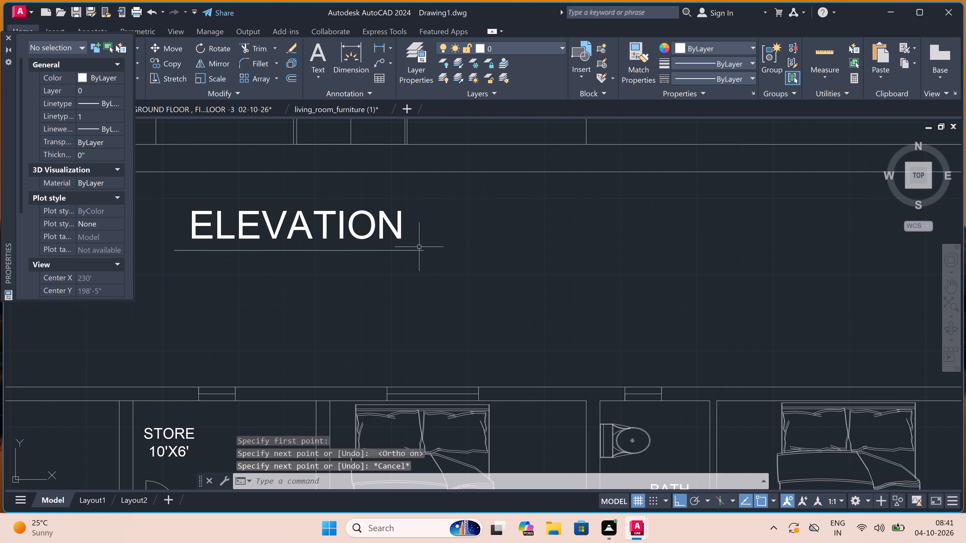
# Underline the SECTION-A title with a horizontal line extending slightly past both ends of the text.
pyautogui.scroll(-4, 309, 244)
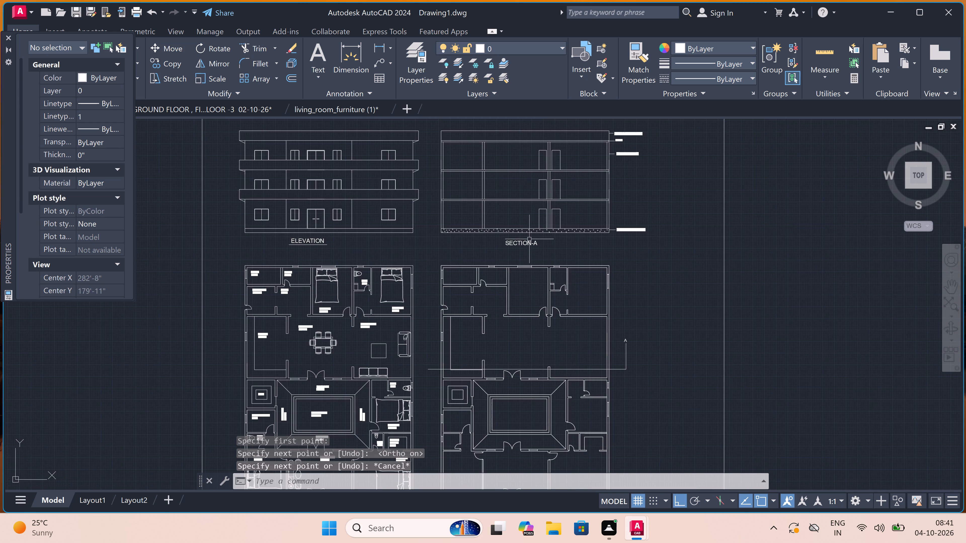
pyautogui.scroll(4, 540, 239)
pyautogui.press('space')
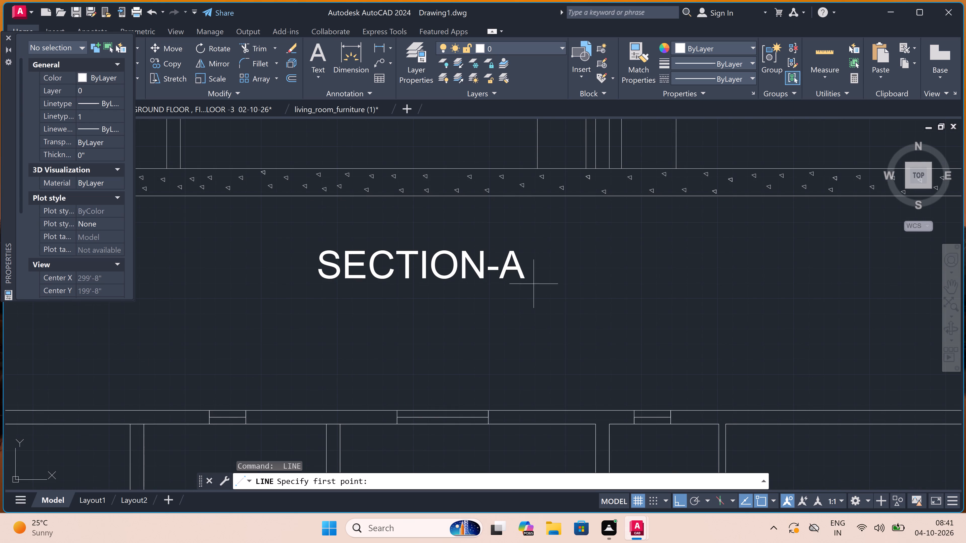
pyautogui.click(535, 283)
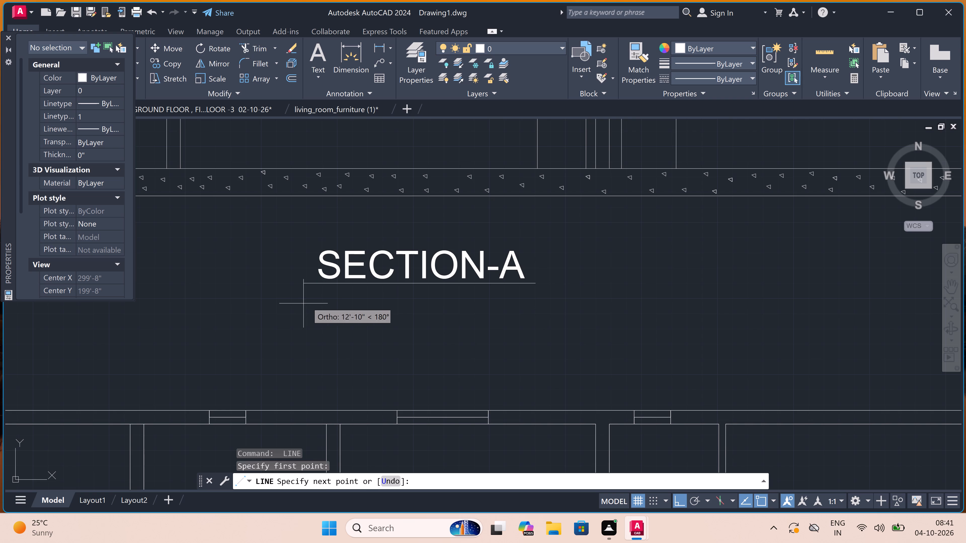
pyautogui.scroll(3, 323, 291)
pyautogui.click(253, 279)
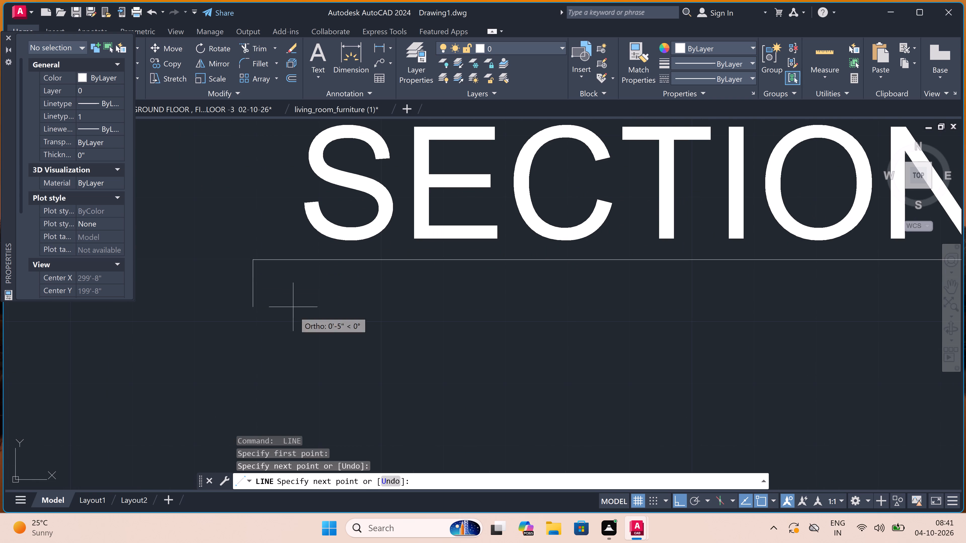
pyautogui.press('Escape')
# Underline the GROUND FLOOR PLAN title with a horizontal line extending slightly past both ends of the text.
pyautogui.scroll(-2, 298, 227)
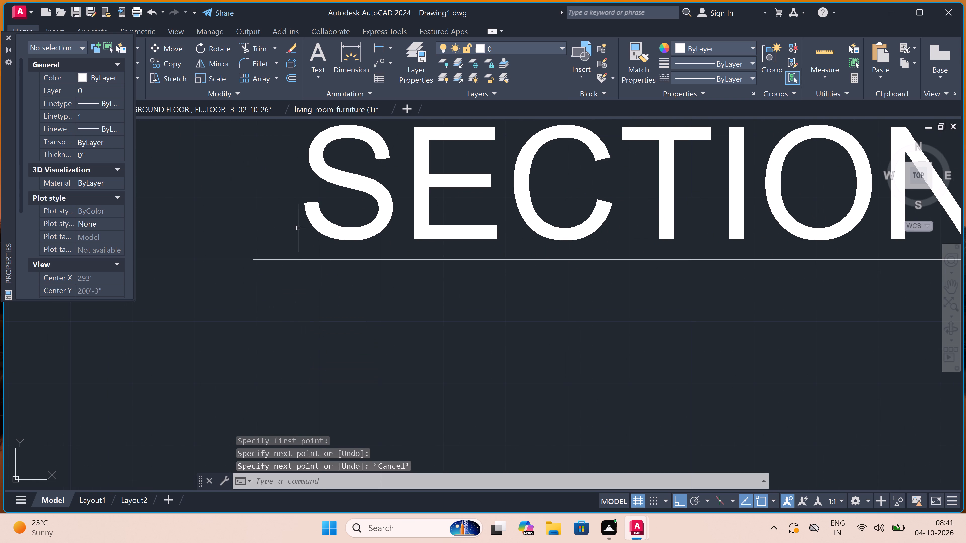
pyautogui.scroll(-9, 298, 227)
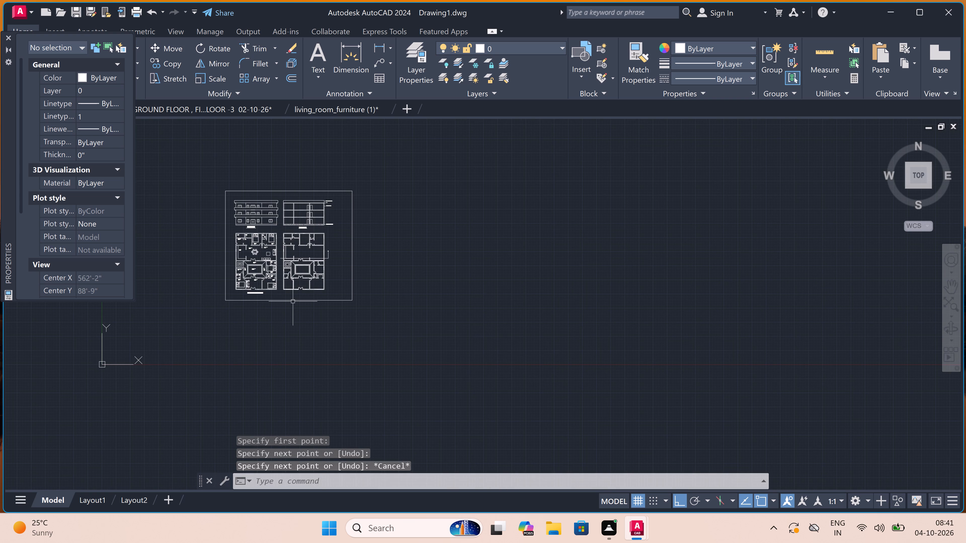
pyautogui.press('space')
pyautogui.scroll(4, 267, 293)
pyautogui.scroll(2, 211, 285)
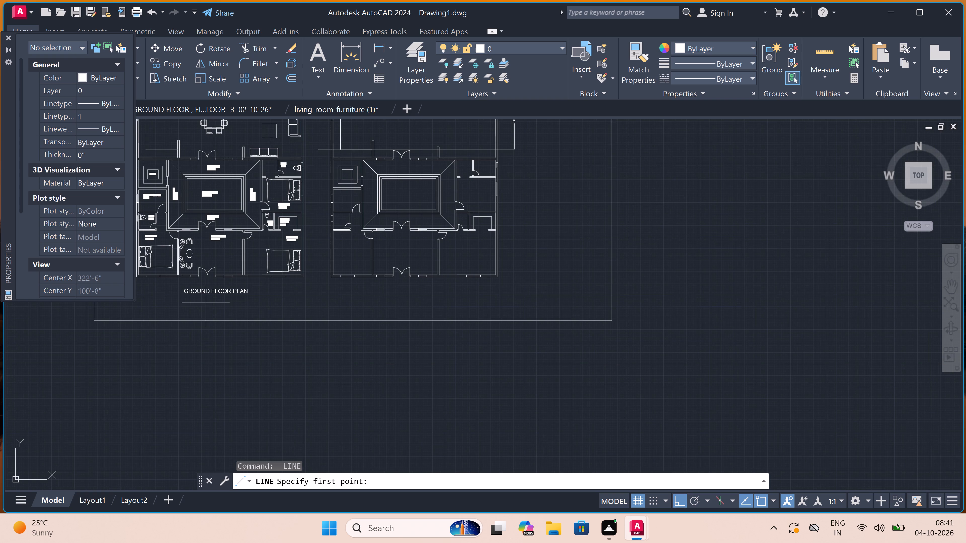
pyautogui.scroll(1, 211, 285)
pyautogui.scroll(2, 279, 304)
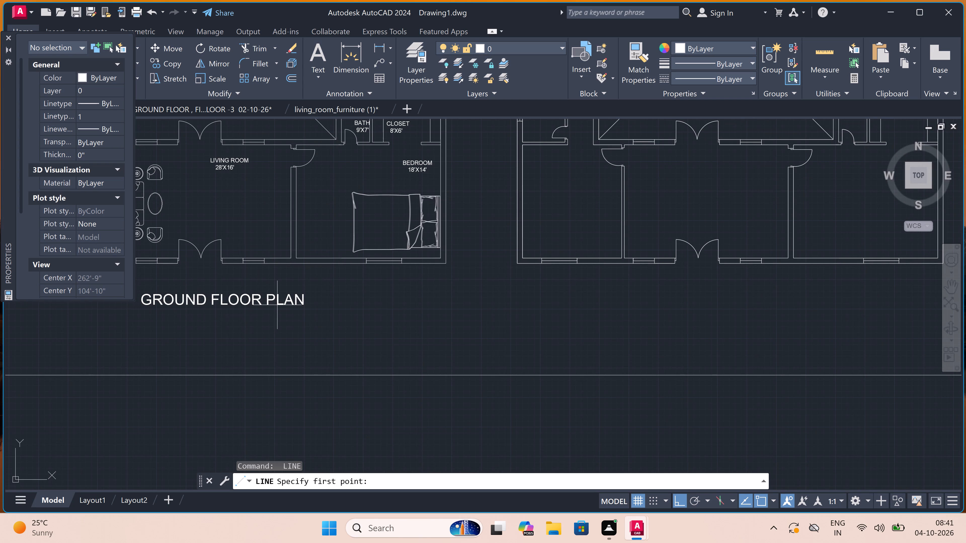
pyautogui.scroll(1, 280, 304)
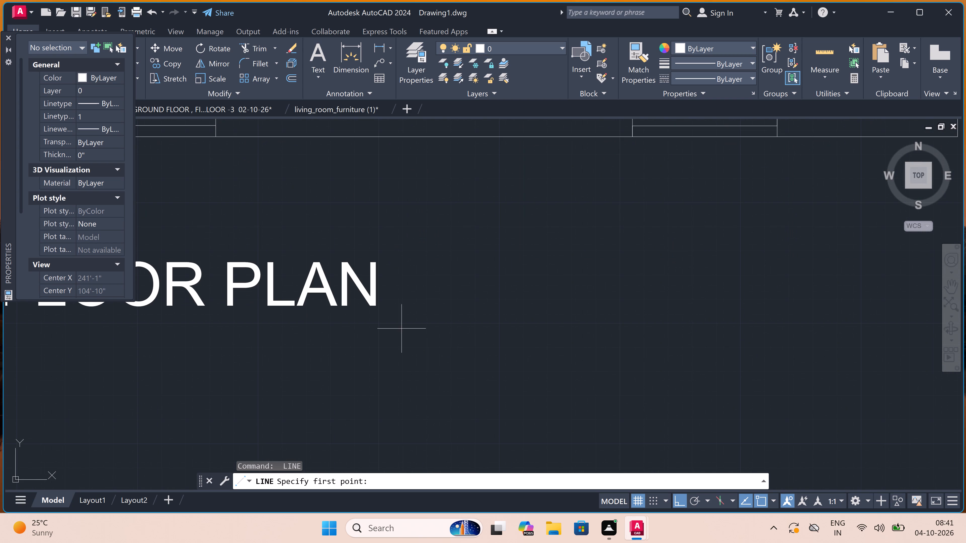
pyautogui.doubleClick(406, 325)
pyautogui.scroll(-4, 281, 334)
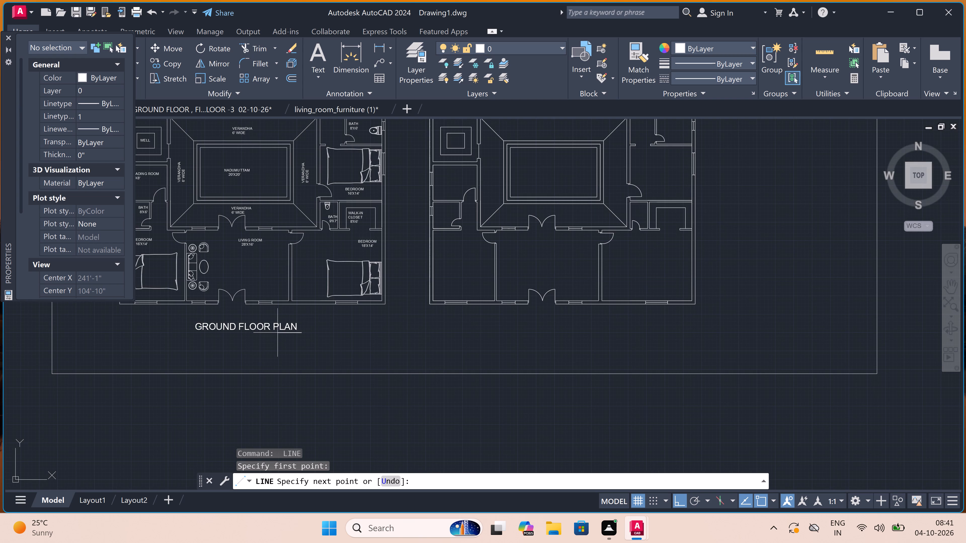
pyautogui.scroll(3, 173, 331)
pyautogui.scroll(1, 261, 339)
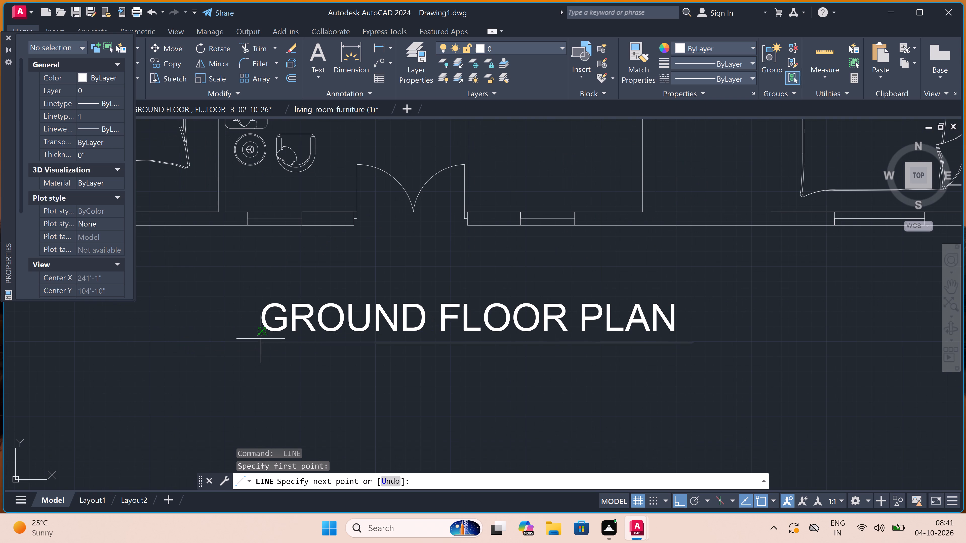
pyautogui.scroll(3, 261, 339)
pyautogui.click(231, 353)
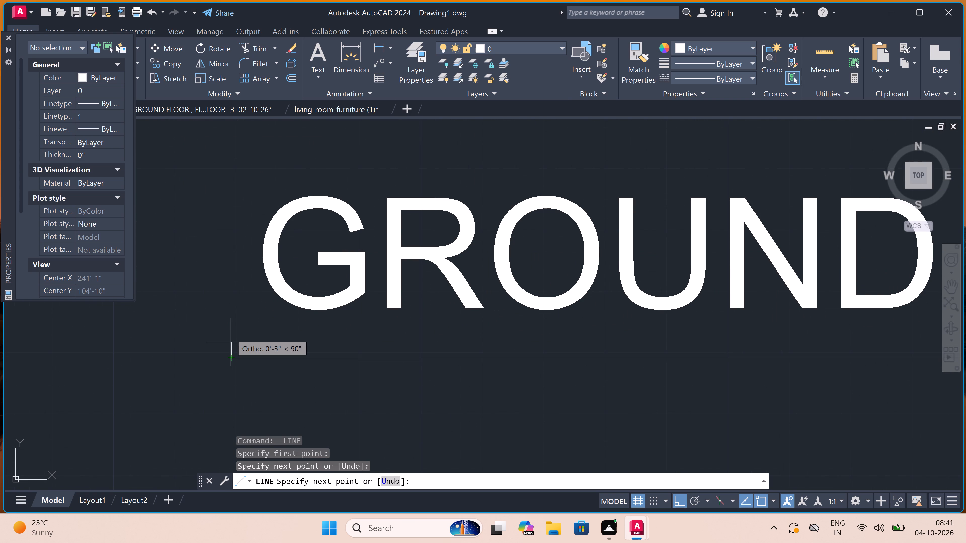
pyautogui.press('Escape')
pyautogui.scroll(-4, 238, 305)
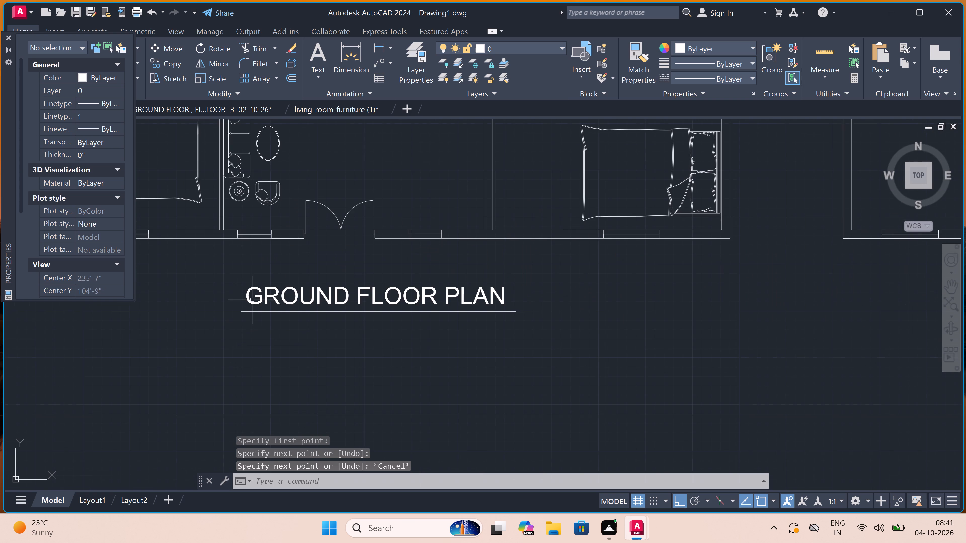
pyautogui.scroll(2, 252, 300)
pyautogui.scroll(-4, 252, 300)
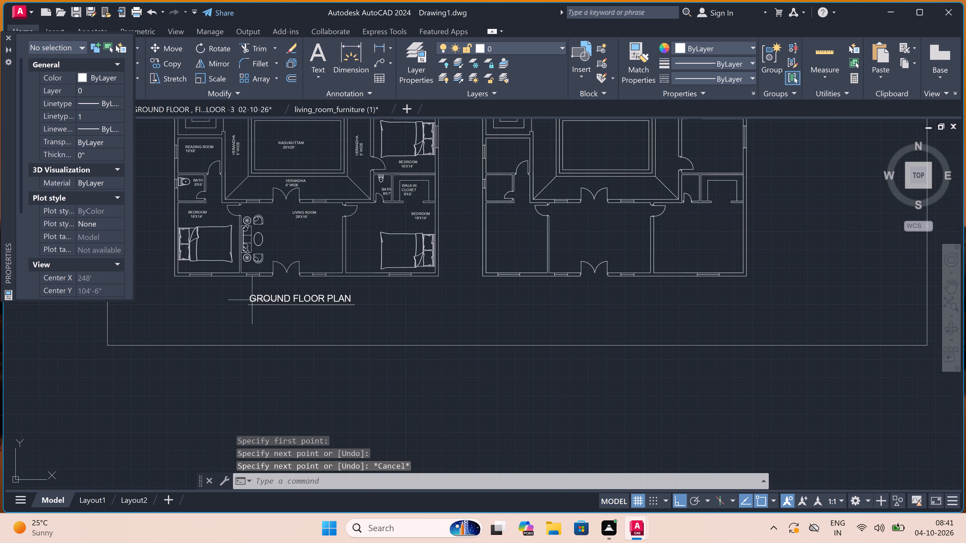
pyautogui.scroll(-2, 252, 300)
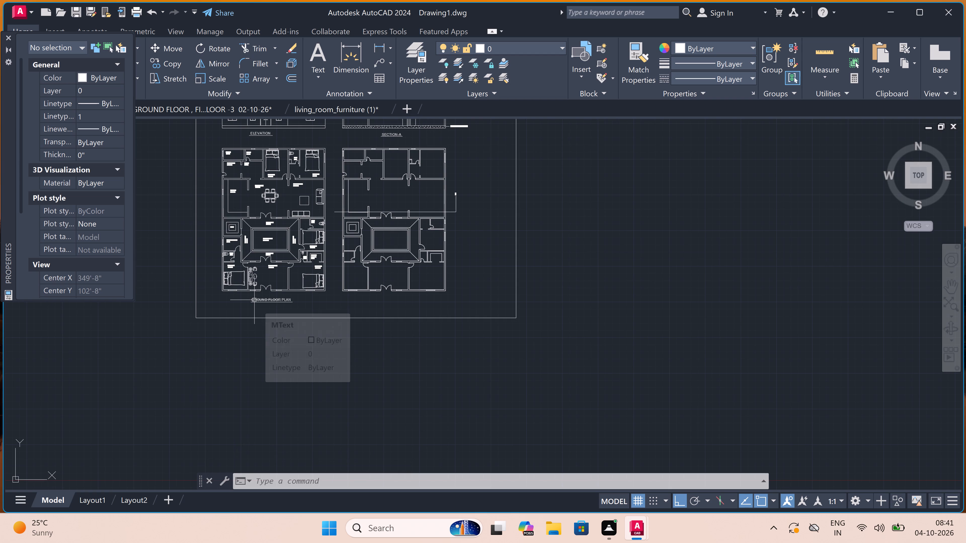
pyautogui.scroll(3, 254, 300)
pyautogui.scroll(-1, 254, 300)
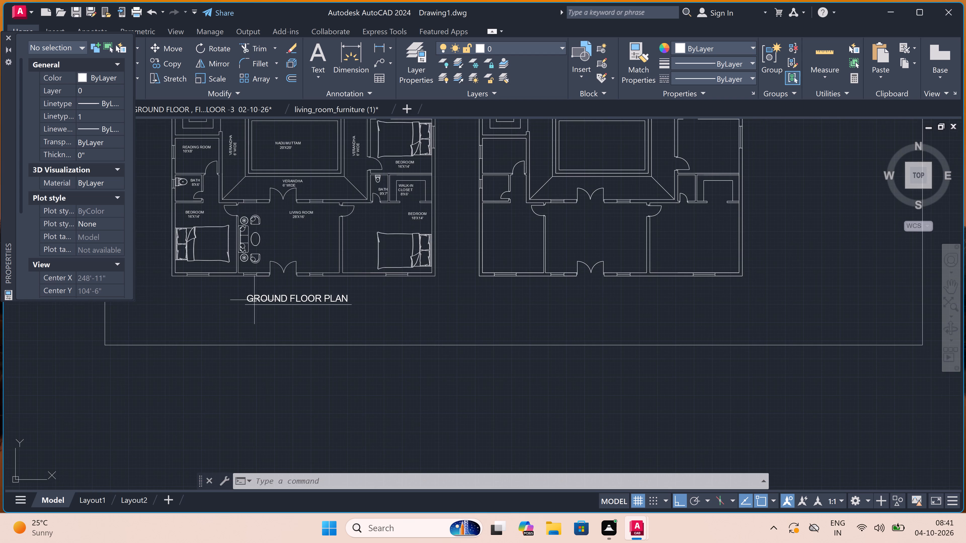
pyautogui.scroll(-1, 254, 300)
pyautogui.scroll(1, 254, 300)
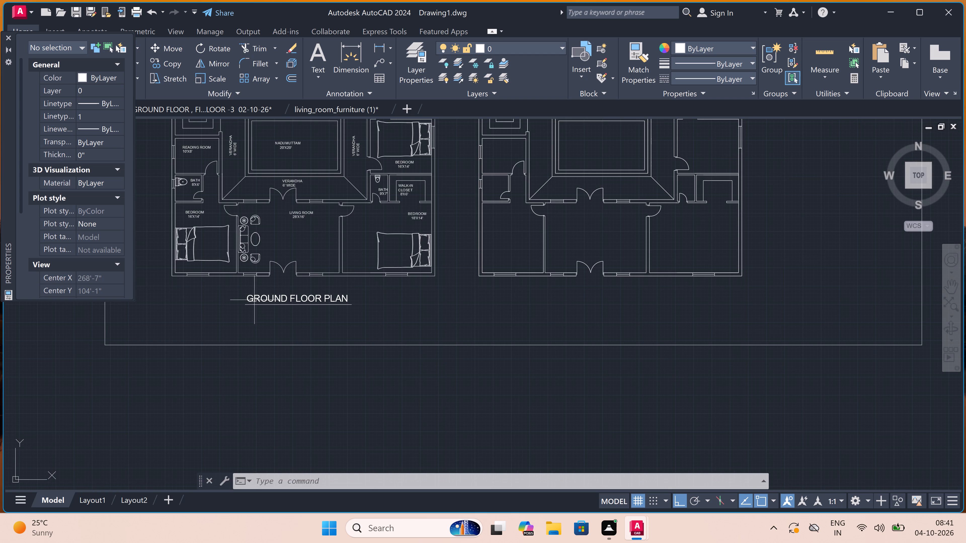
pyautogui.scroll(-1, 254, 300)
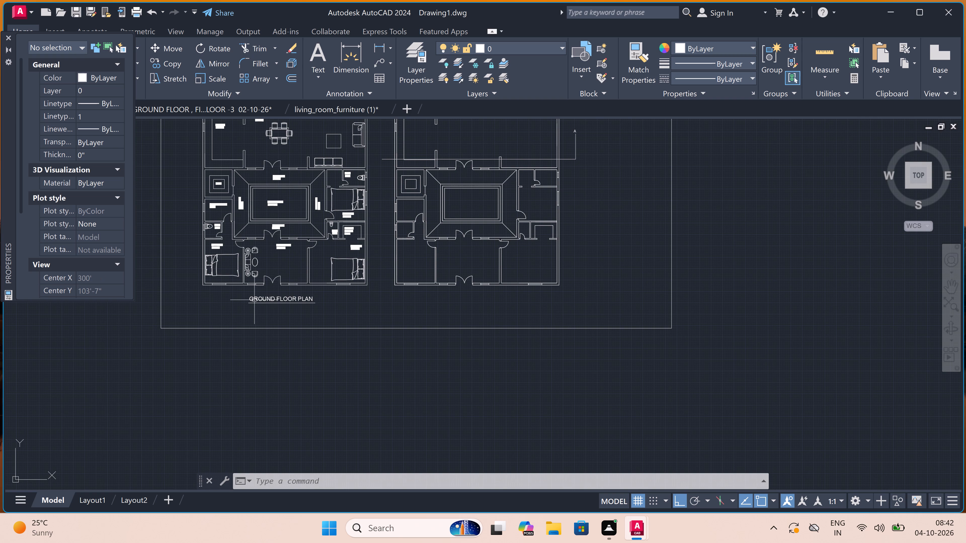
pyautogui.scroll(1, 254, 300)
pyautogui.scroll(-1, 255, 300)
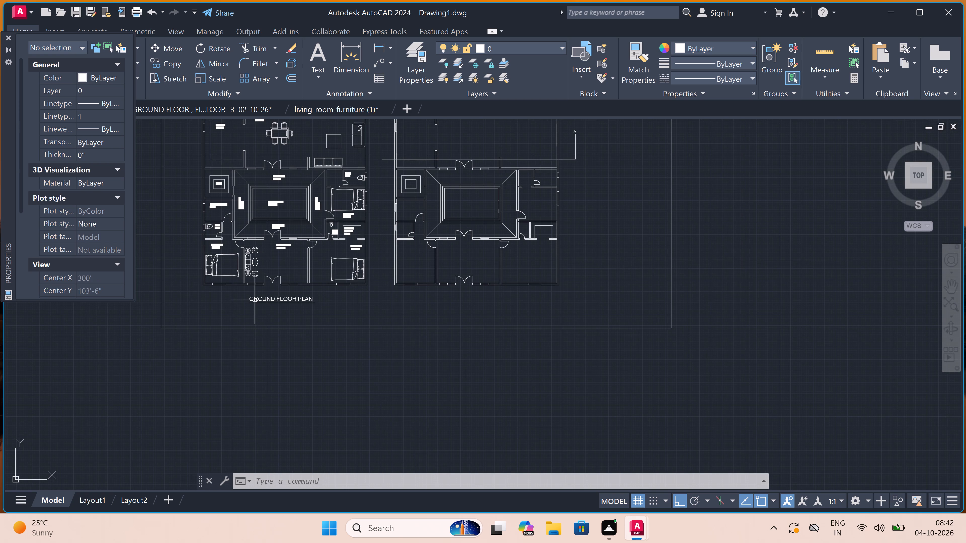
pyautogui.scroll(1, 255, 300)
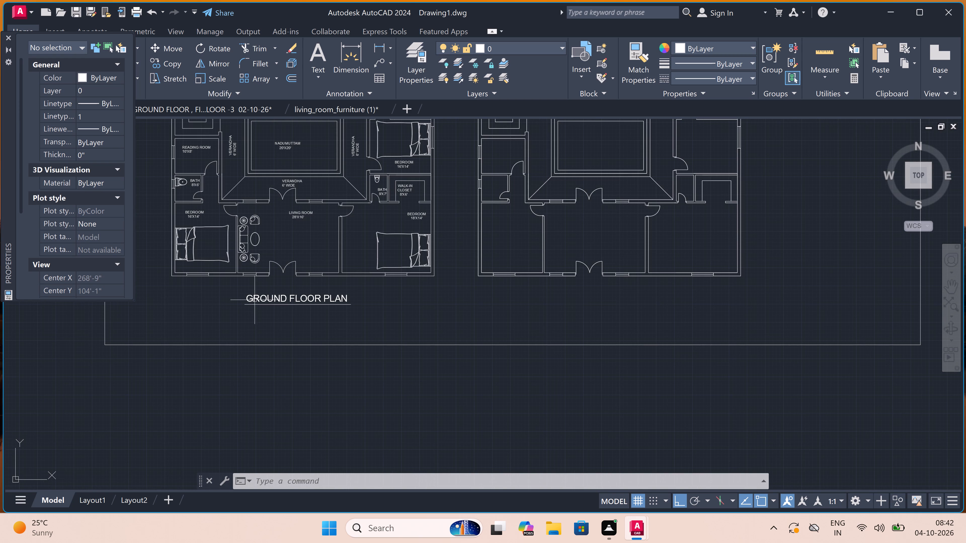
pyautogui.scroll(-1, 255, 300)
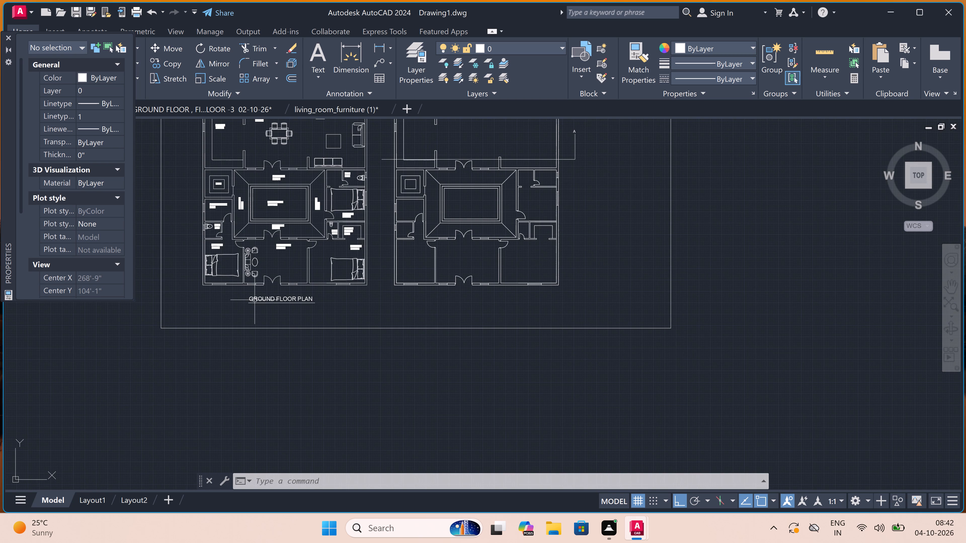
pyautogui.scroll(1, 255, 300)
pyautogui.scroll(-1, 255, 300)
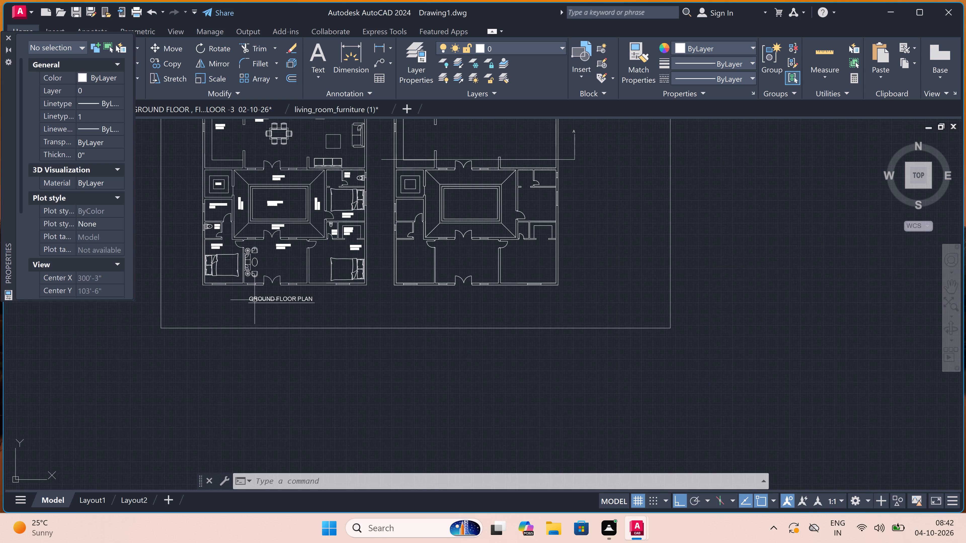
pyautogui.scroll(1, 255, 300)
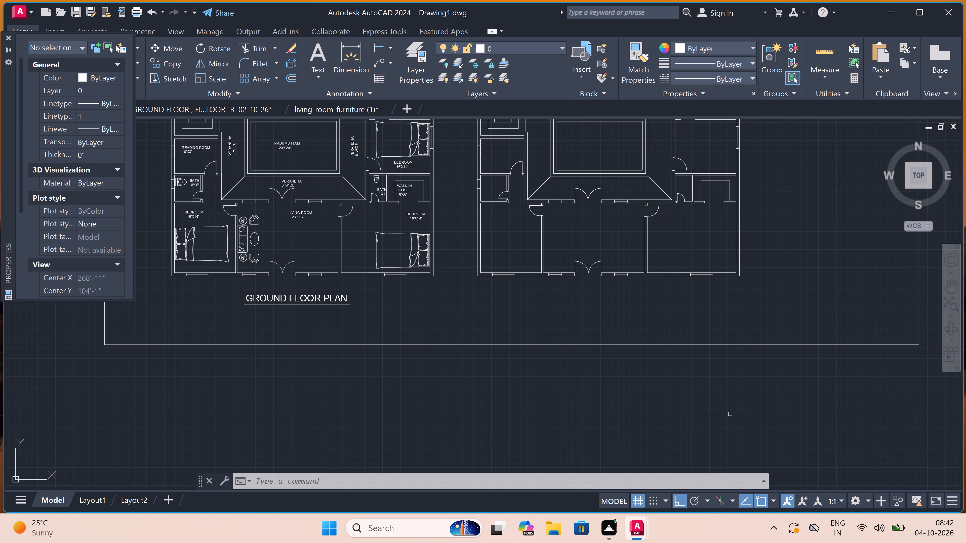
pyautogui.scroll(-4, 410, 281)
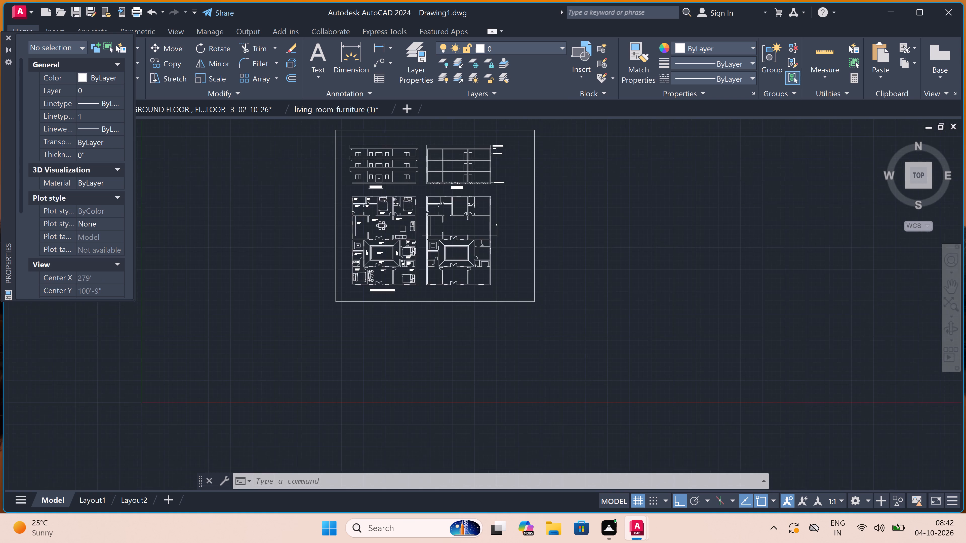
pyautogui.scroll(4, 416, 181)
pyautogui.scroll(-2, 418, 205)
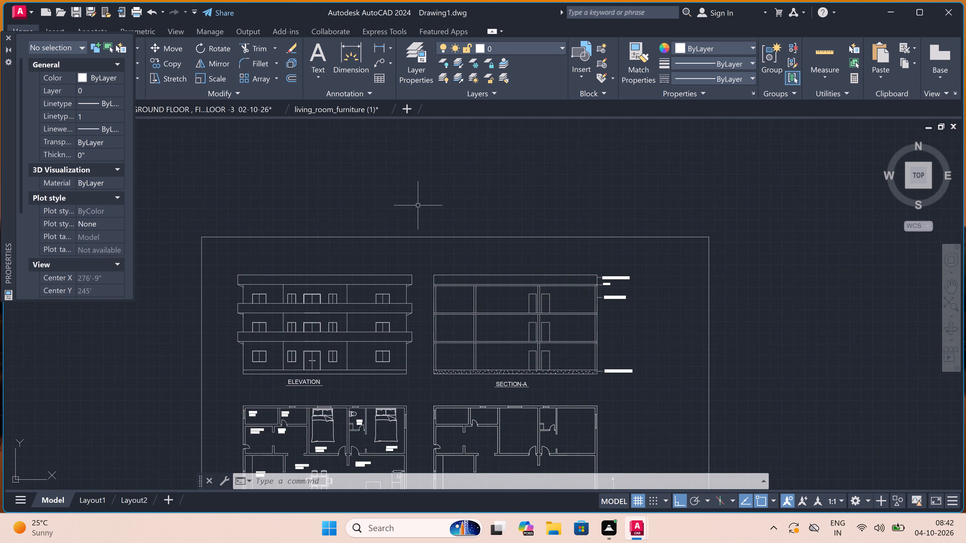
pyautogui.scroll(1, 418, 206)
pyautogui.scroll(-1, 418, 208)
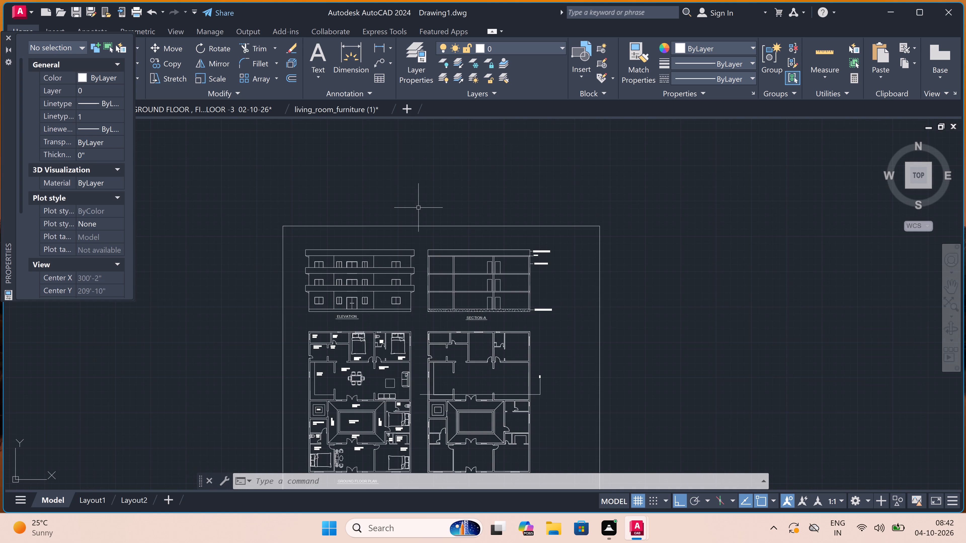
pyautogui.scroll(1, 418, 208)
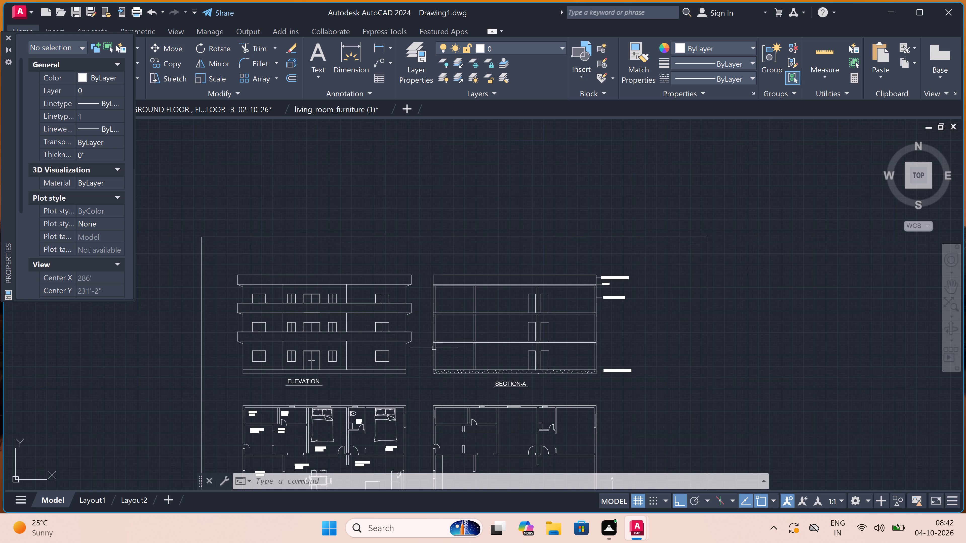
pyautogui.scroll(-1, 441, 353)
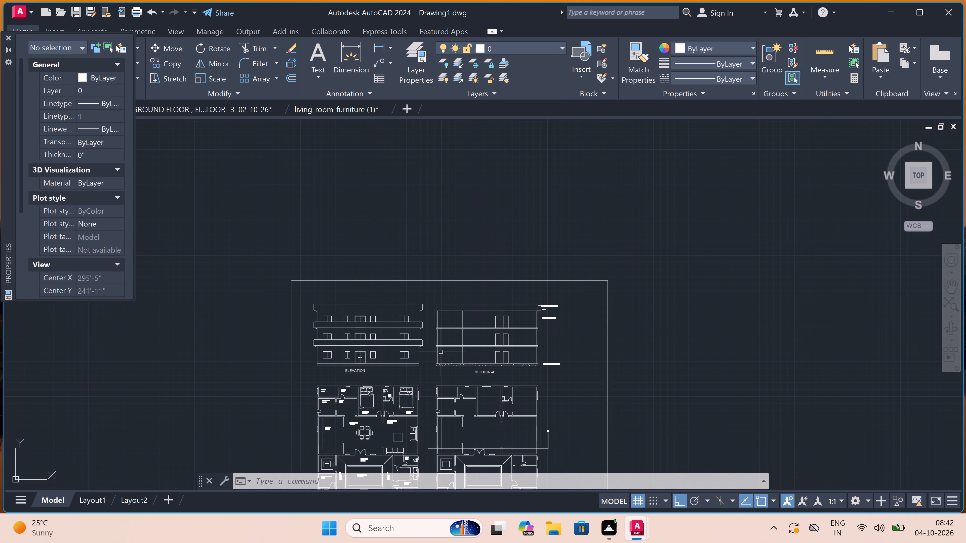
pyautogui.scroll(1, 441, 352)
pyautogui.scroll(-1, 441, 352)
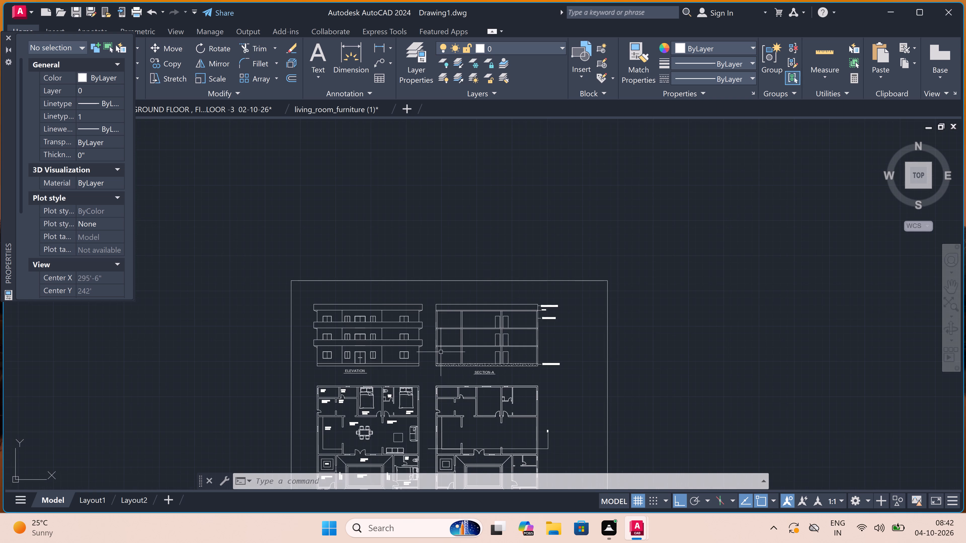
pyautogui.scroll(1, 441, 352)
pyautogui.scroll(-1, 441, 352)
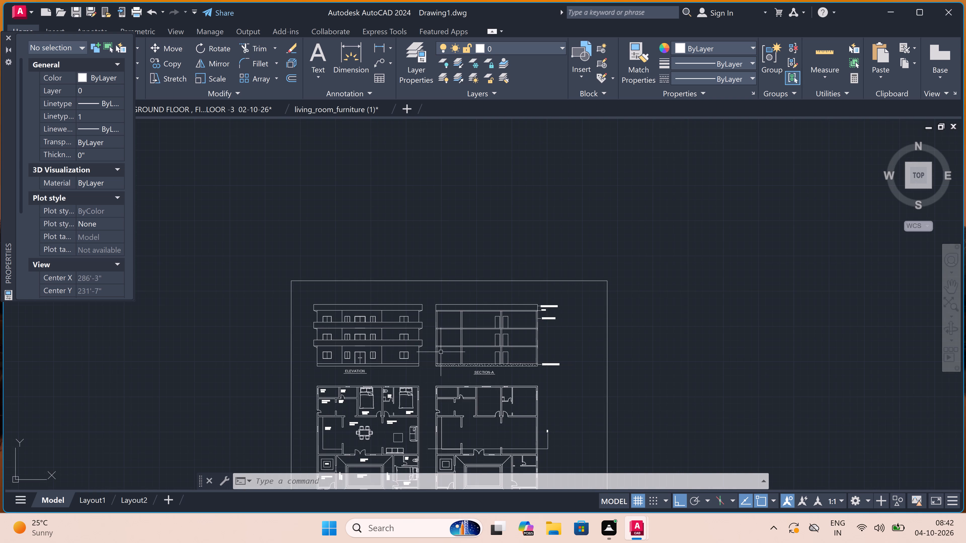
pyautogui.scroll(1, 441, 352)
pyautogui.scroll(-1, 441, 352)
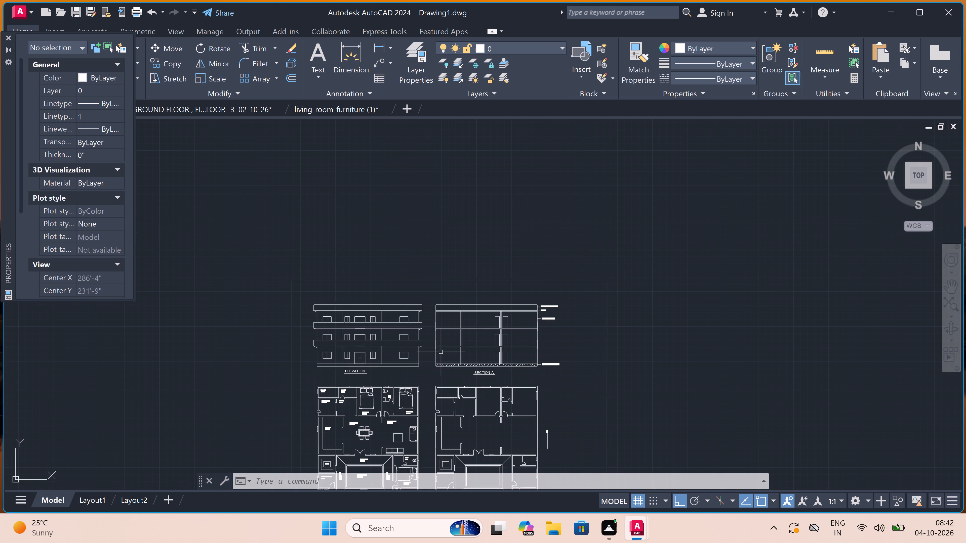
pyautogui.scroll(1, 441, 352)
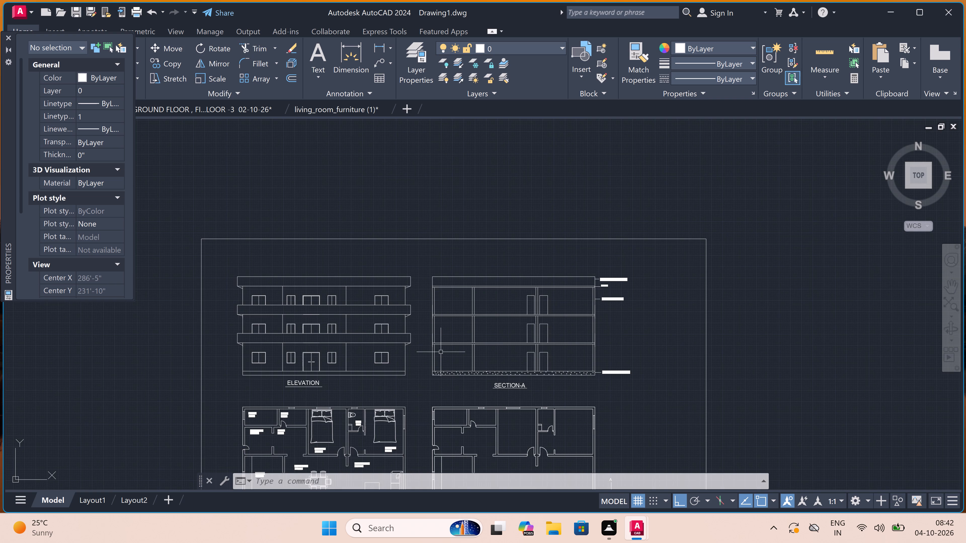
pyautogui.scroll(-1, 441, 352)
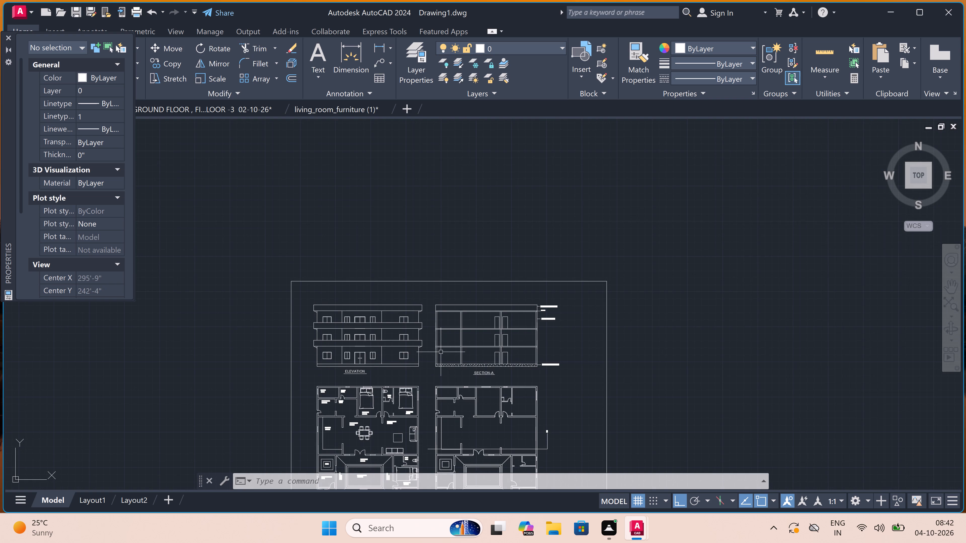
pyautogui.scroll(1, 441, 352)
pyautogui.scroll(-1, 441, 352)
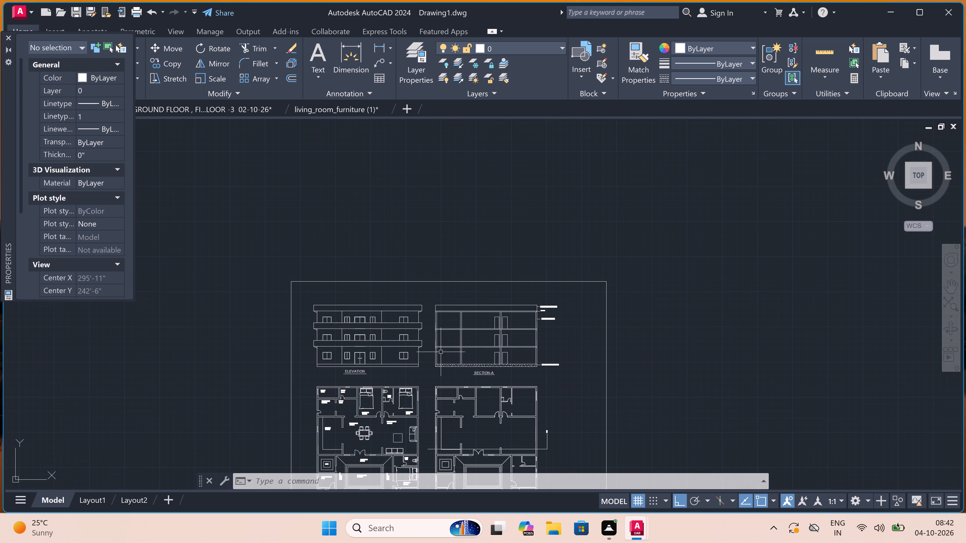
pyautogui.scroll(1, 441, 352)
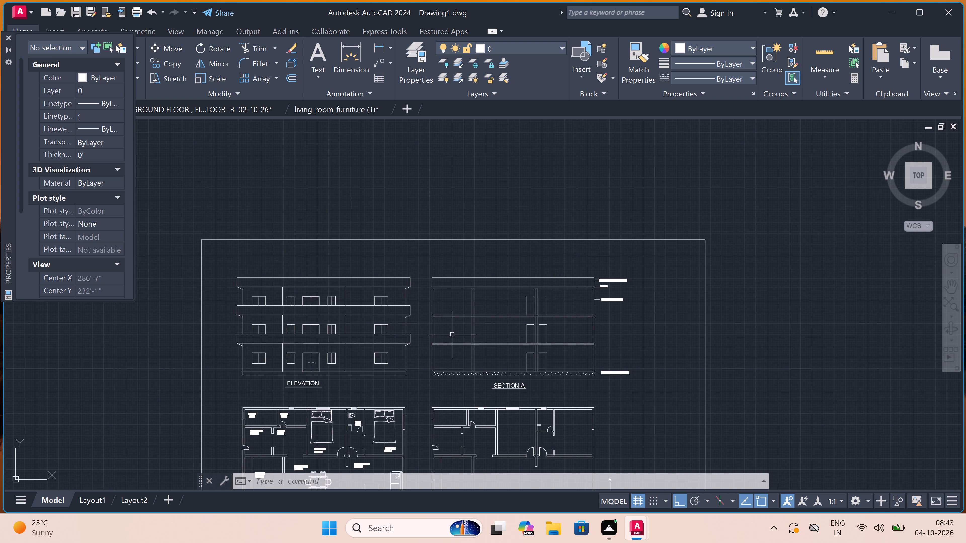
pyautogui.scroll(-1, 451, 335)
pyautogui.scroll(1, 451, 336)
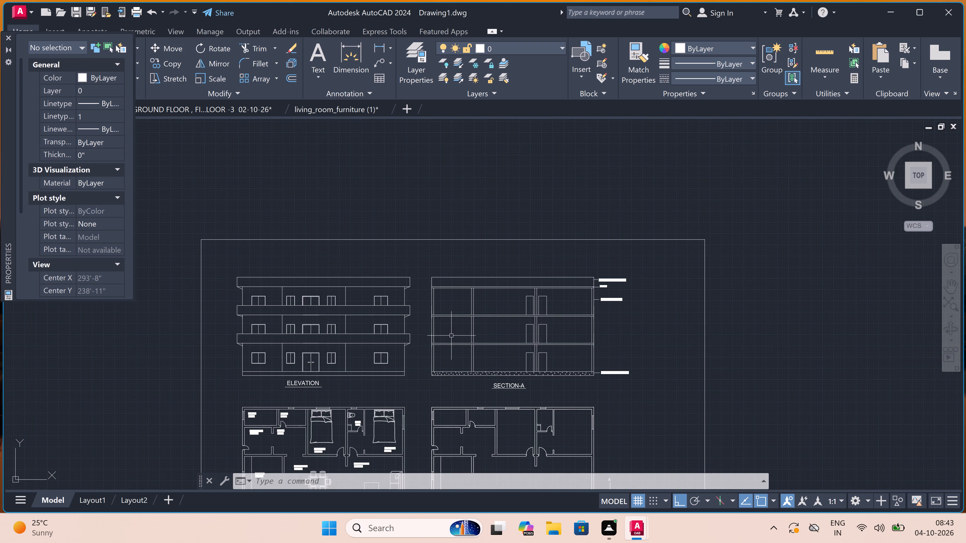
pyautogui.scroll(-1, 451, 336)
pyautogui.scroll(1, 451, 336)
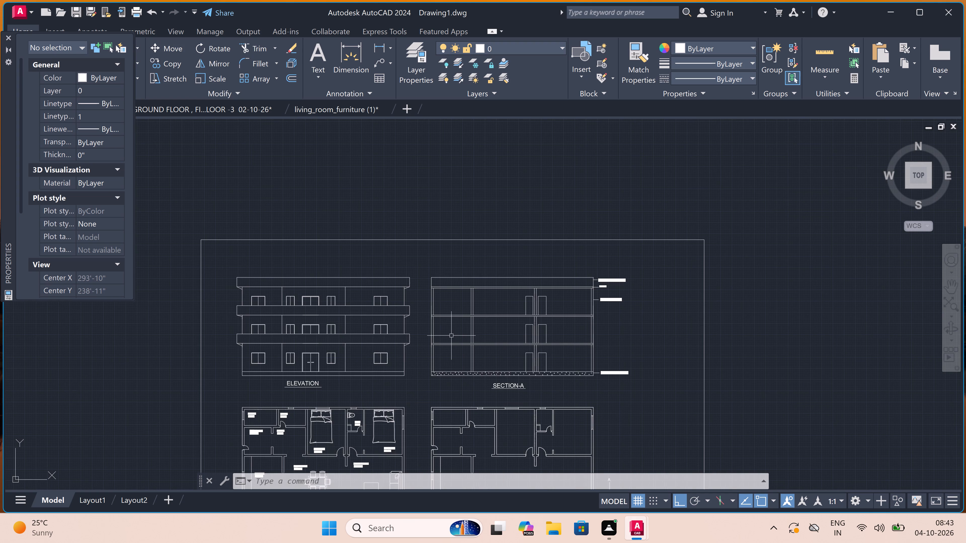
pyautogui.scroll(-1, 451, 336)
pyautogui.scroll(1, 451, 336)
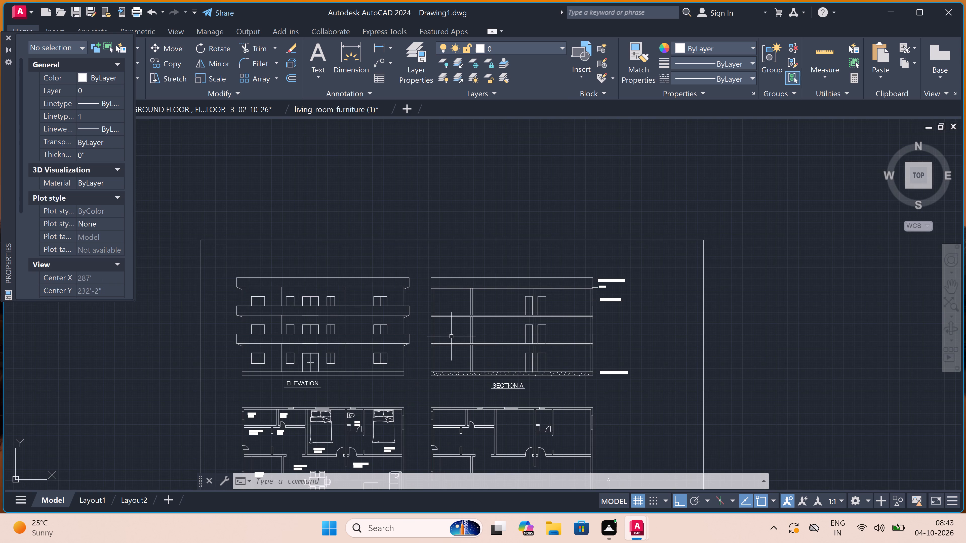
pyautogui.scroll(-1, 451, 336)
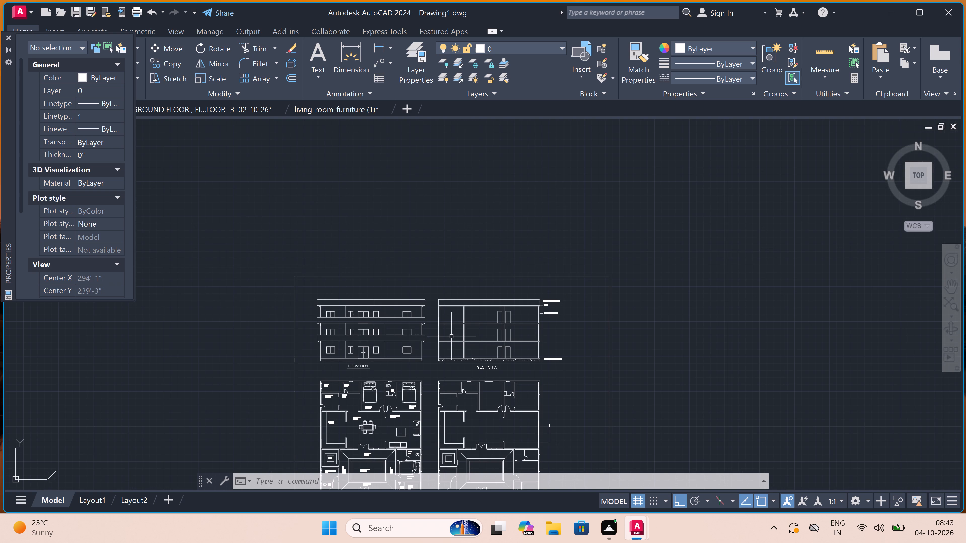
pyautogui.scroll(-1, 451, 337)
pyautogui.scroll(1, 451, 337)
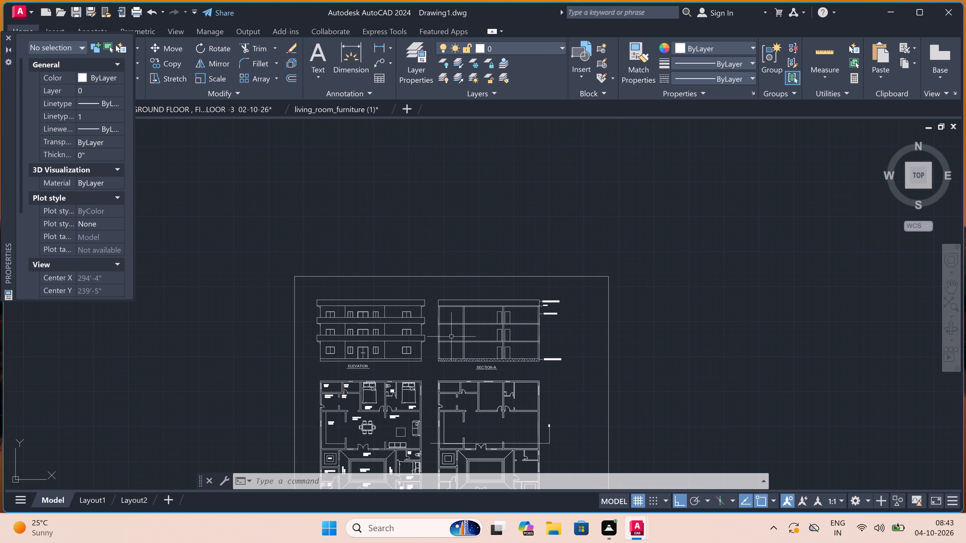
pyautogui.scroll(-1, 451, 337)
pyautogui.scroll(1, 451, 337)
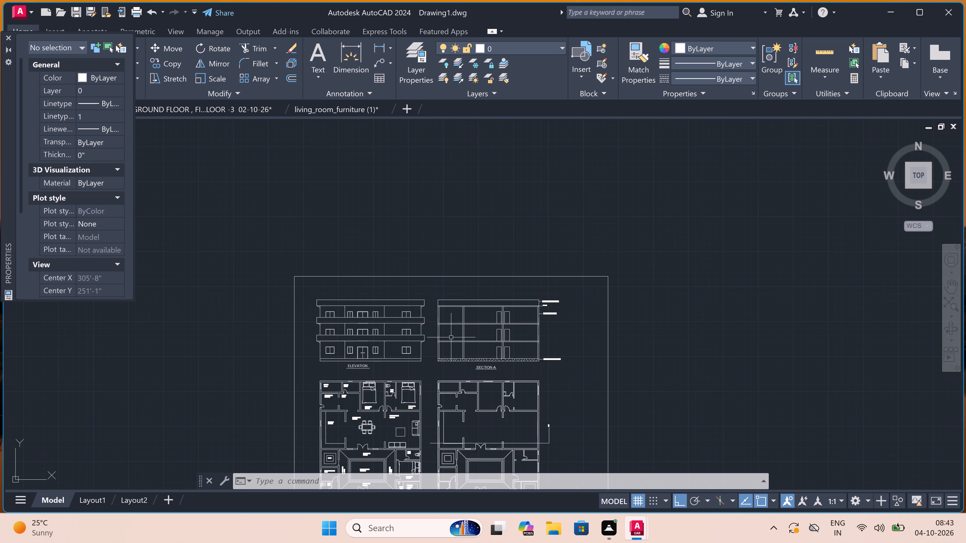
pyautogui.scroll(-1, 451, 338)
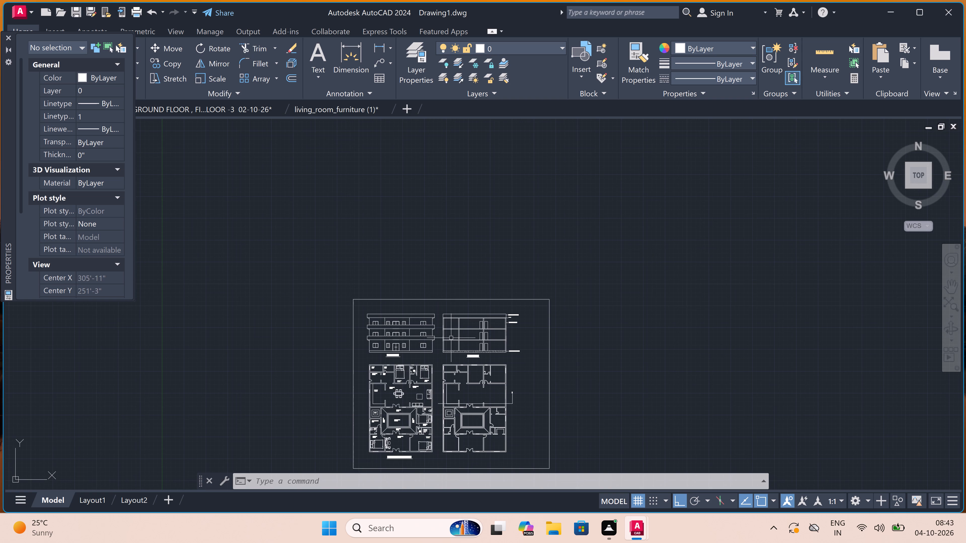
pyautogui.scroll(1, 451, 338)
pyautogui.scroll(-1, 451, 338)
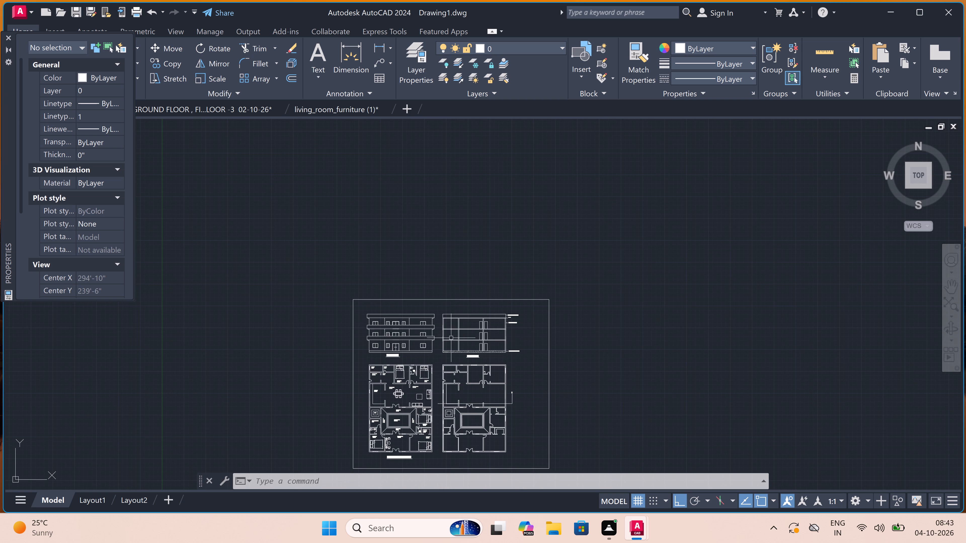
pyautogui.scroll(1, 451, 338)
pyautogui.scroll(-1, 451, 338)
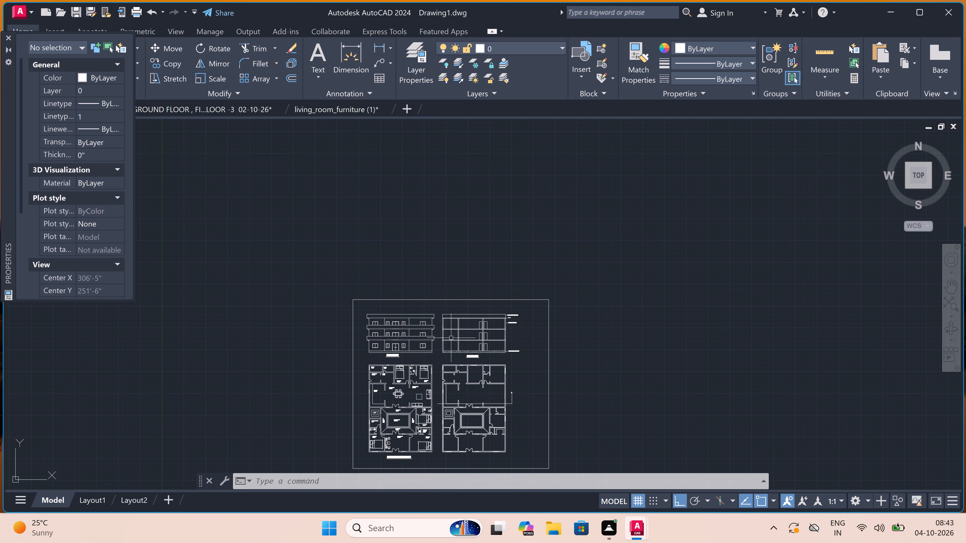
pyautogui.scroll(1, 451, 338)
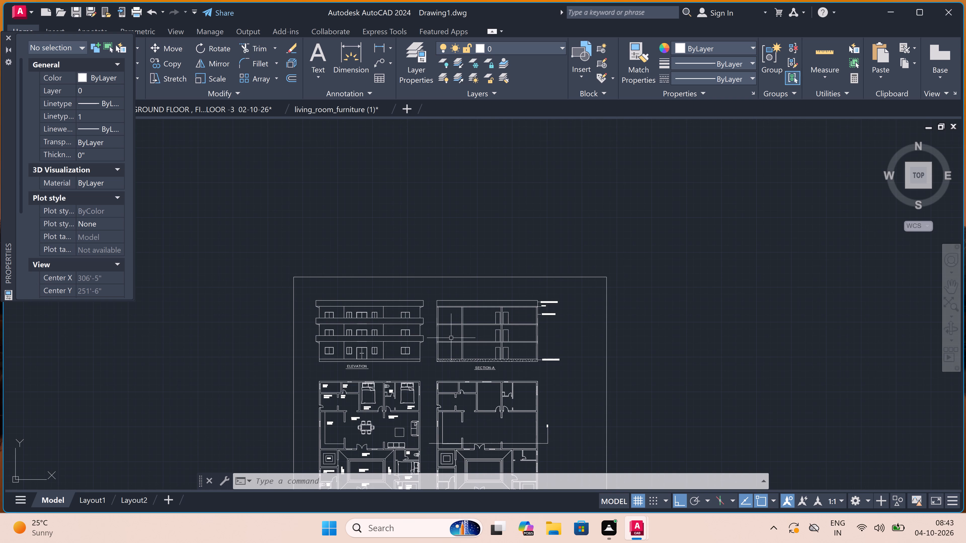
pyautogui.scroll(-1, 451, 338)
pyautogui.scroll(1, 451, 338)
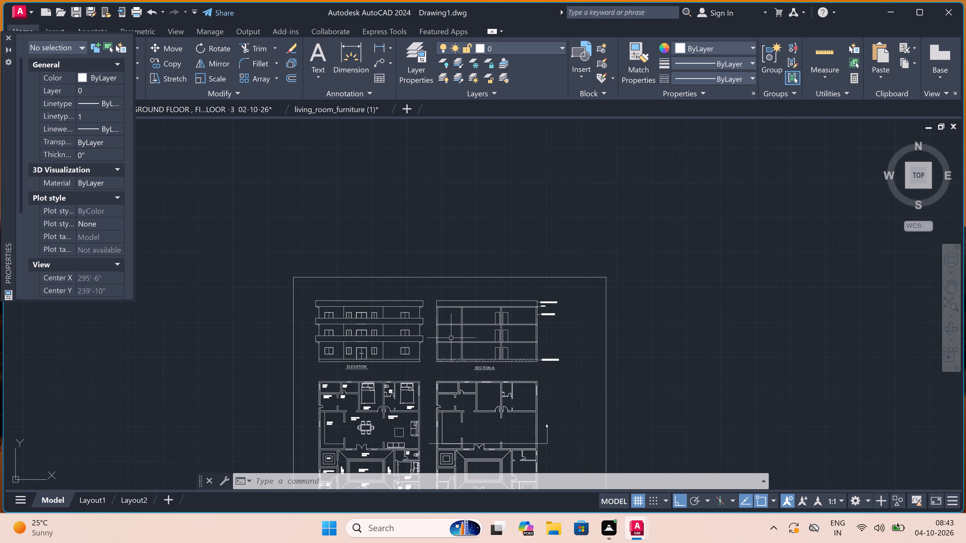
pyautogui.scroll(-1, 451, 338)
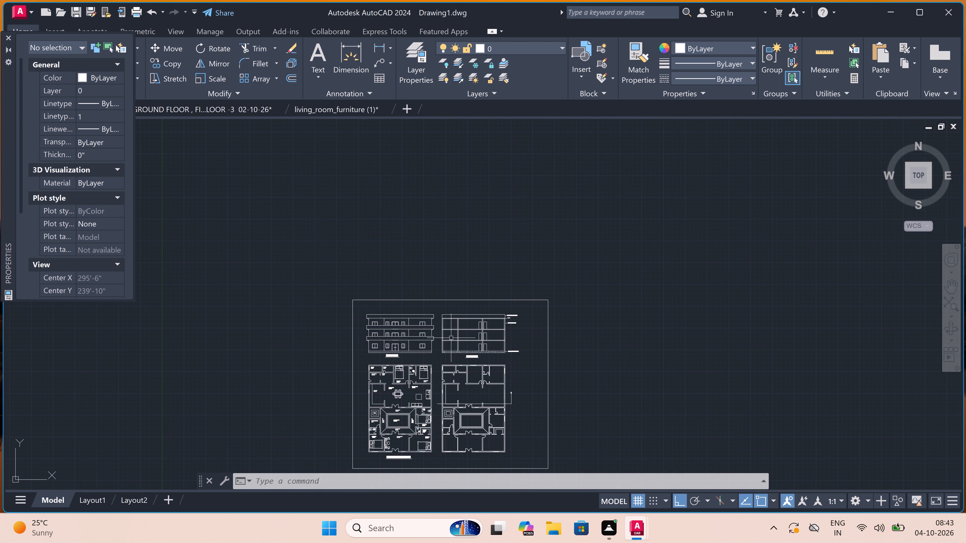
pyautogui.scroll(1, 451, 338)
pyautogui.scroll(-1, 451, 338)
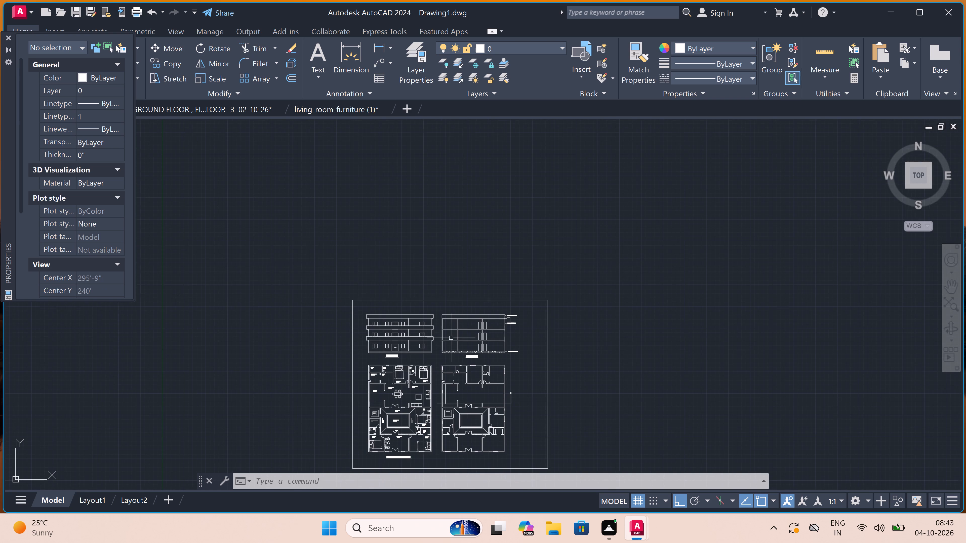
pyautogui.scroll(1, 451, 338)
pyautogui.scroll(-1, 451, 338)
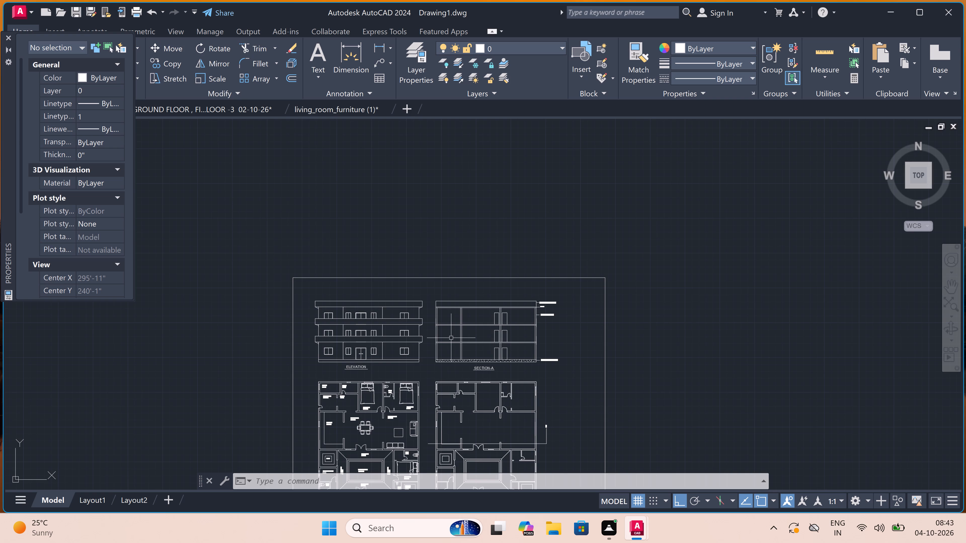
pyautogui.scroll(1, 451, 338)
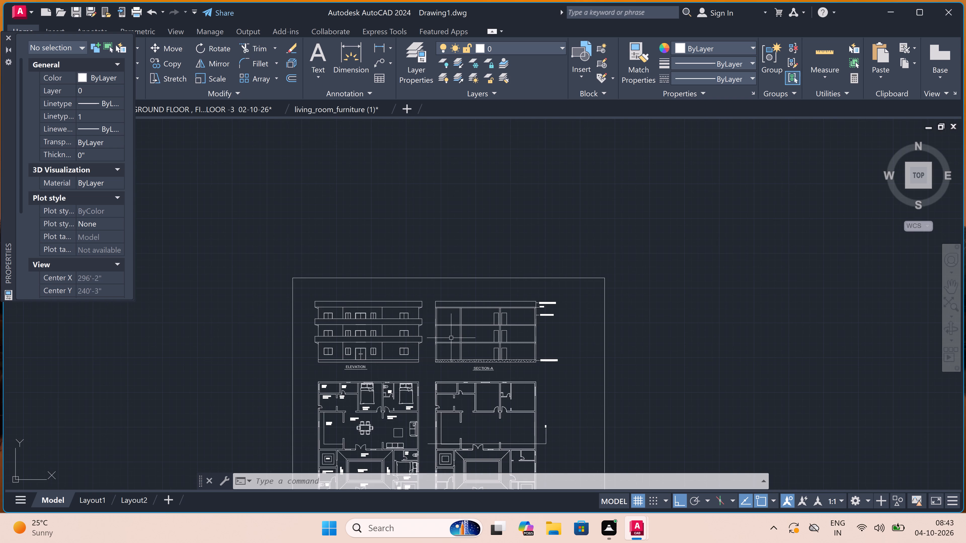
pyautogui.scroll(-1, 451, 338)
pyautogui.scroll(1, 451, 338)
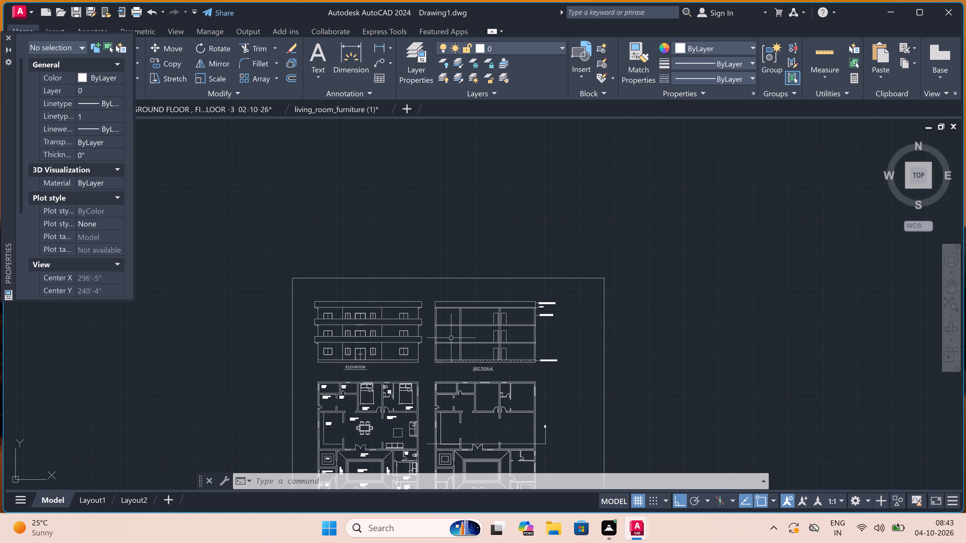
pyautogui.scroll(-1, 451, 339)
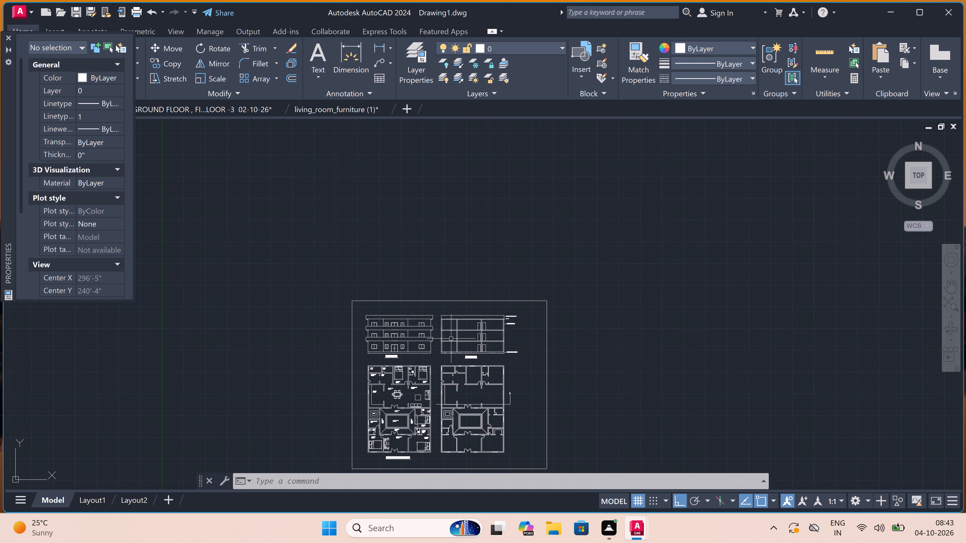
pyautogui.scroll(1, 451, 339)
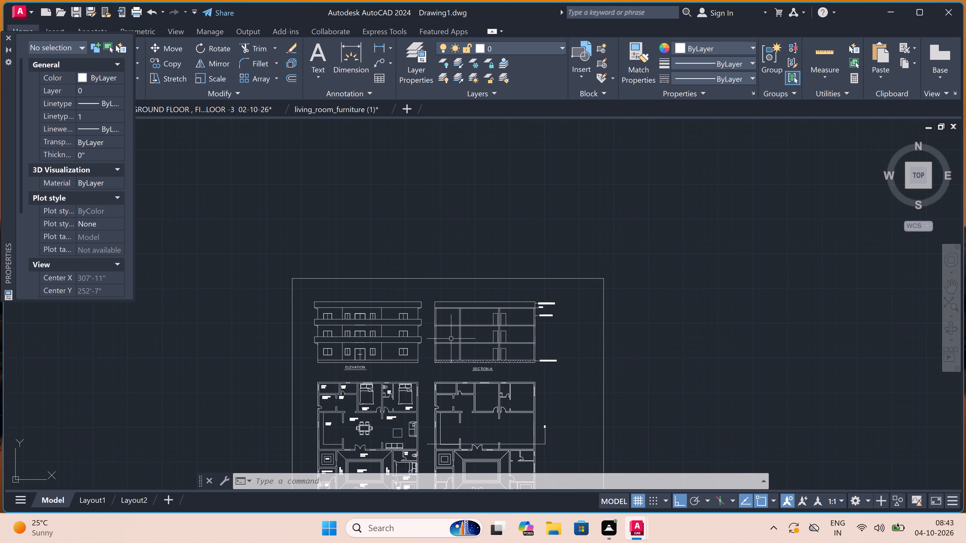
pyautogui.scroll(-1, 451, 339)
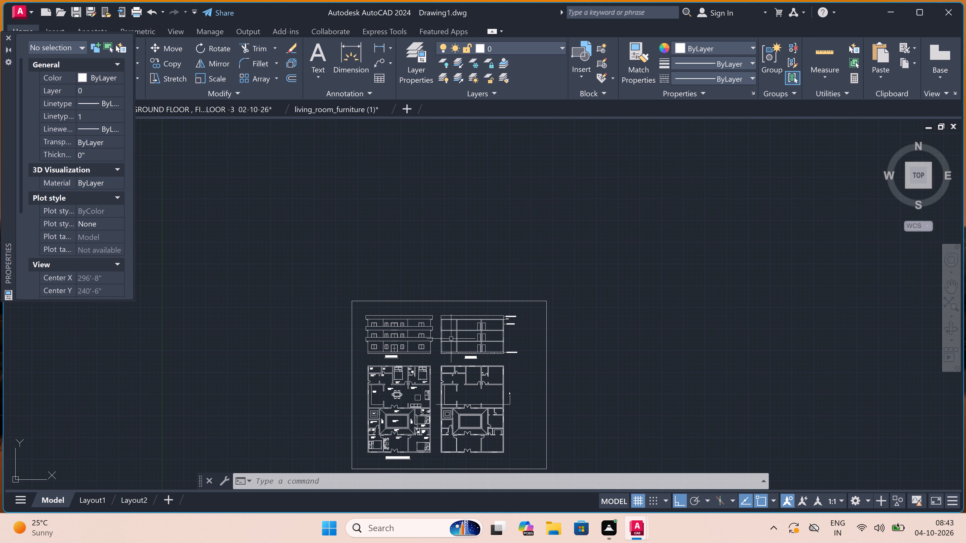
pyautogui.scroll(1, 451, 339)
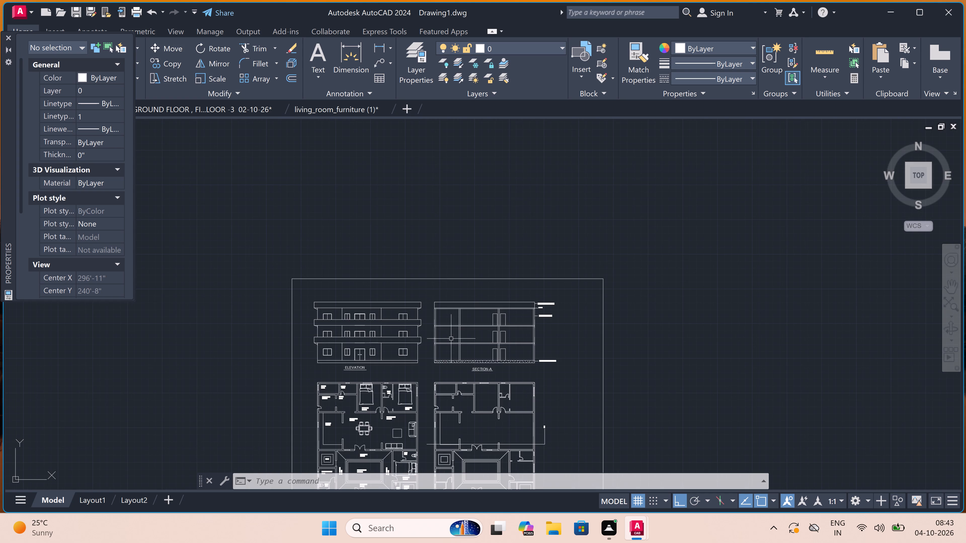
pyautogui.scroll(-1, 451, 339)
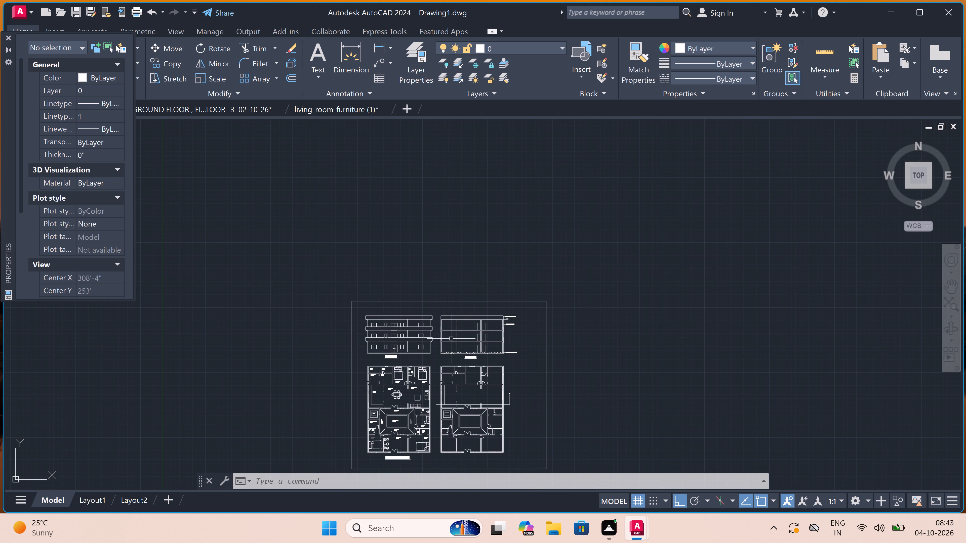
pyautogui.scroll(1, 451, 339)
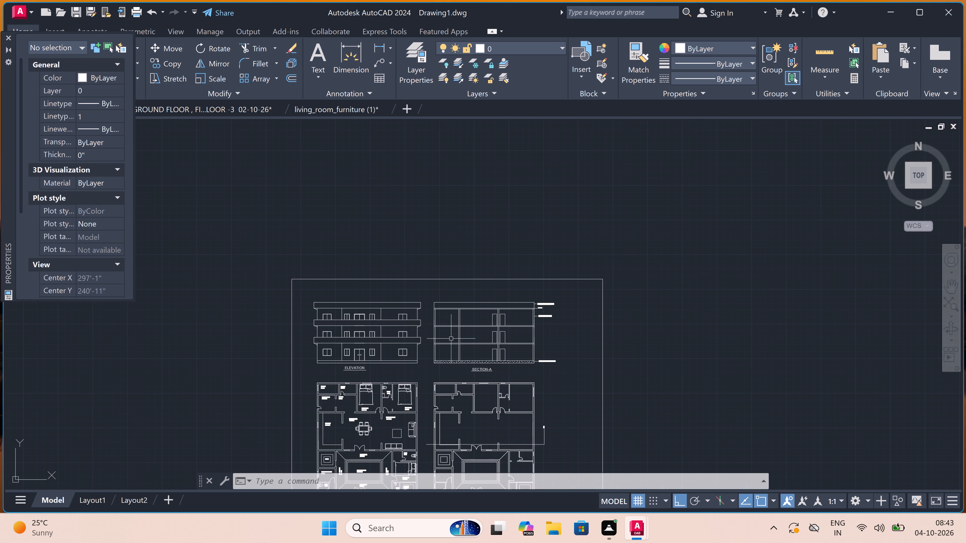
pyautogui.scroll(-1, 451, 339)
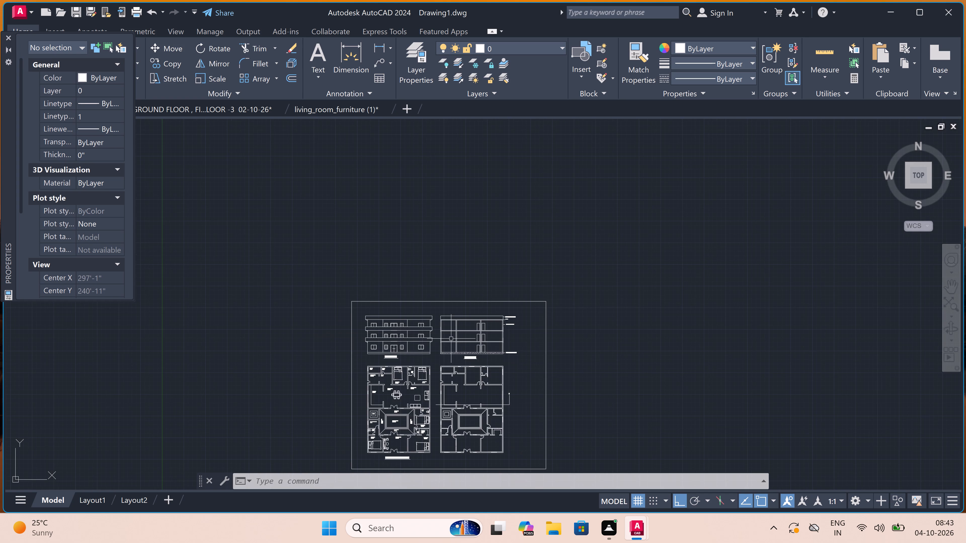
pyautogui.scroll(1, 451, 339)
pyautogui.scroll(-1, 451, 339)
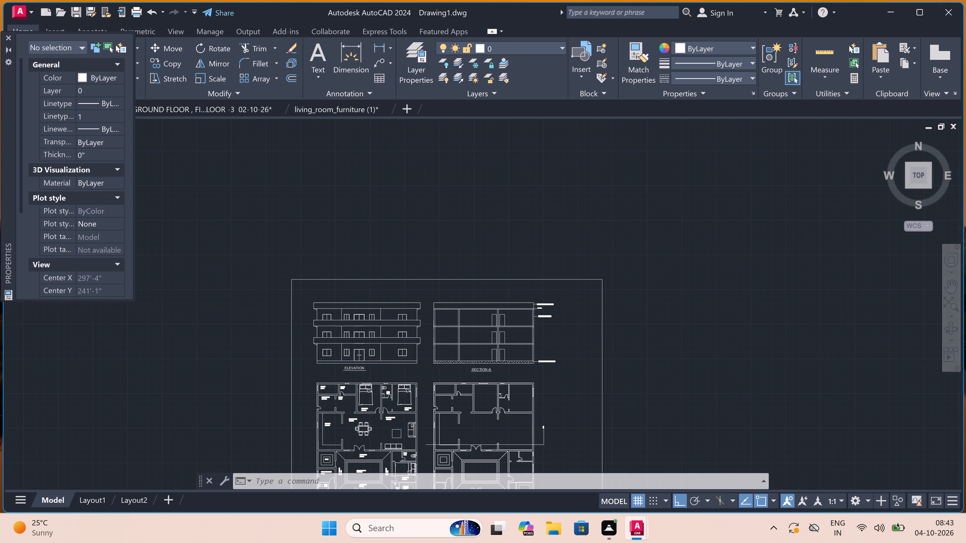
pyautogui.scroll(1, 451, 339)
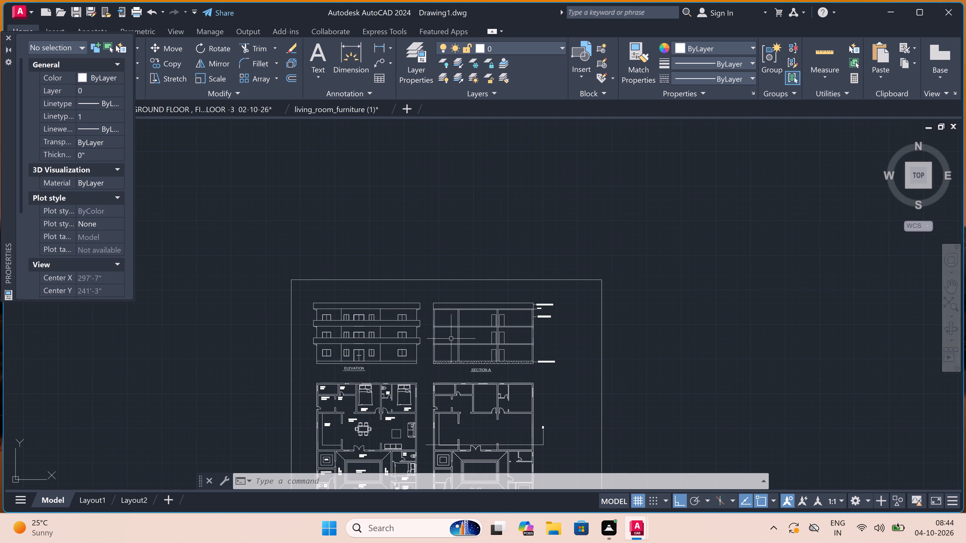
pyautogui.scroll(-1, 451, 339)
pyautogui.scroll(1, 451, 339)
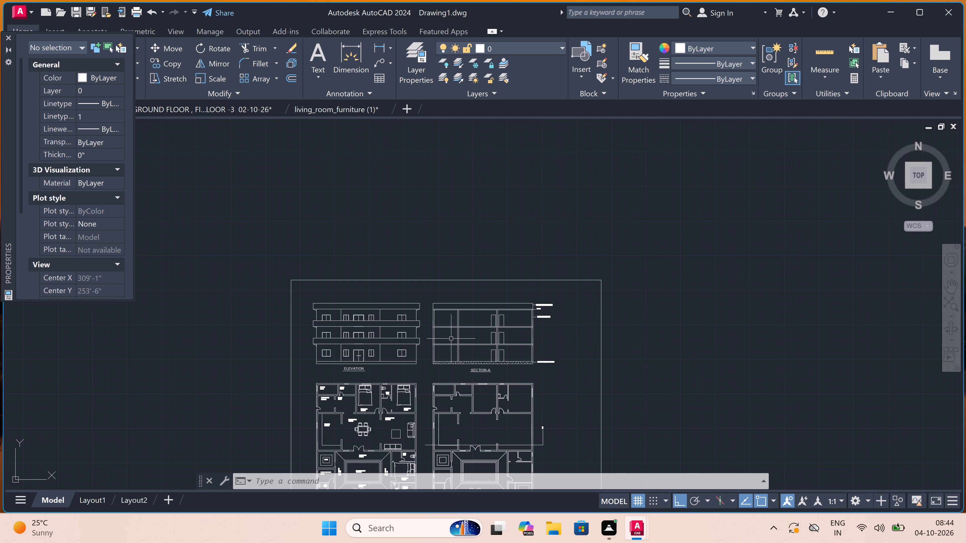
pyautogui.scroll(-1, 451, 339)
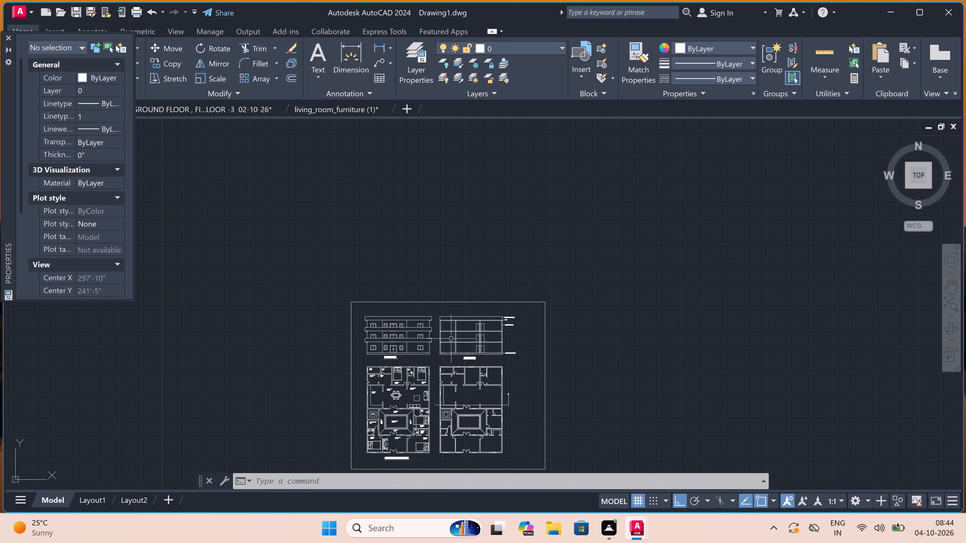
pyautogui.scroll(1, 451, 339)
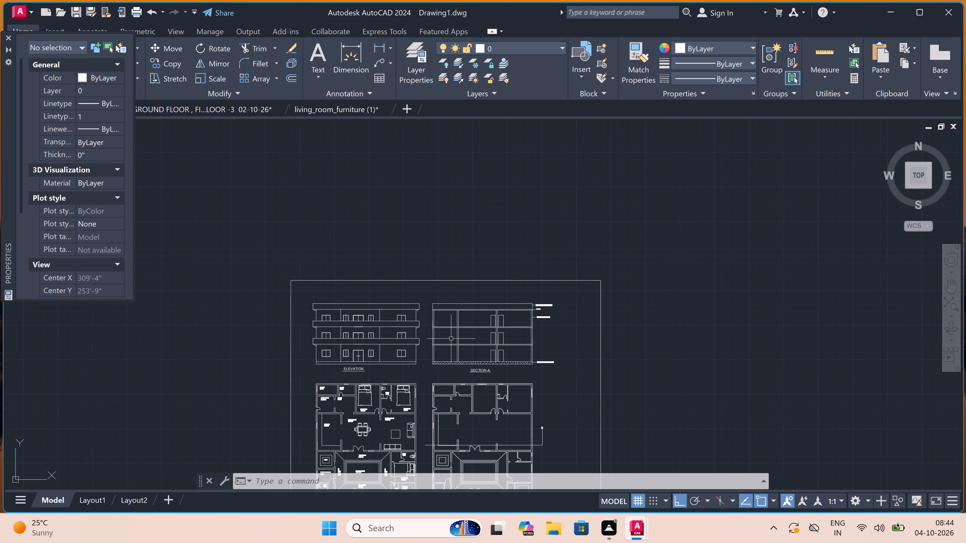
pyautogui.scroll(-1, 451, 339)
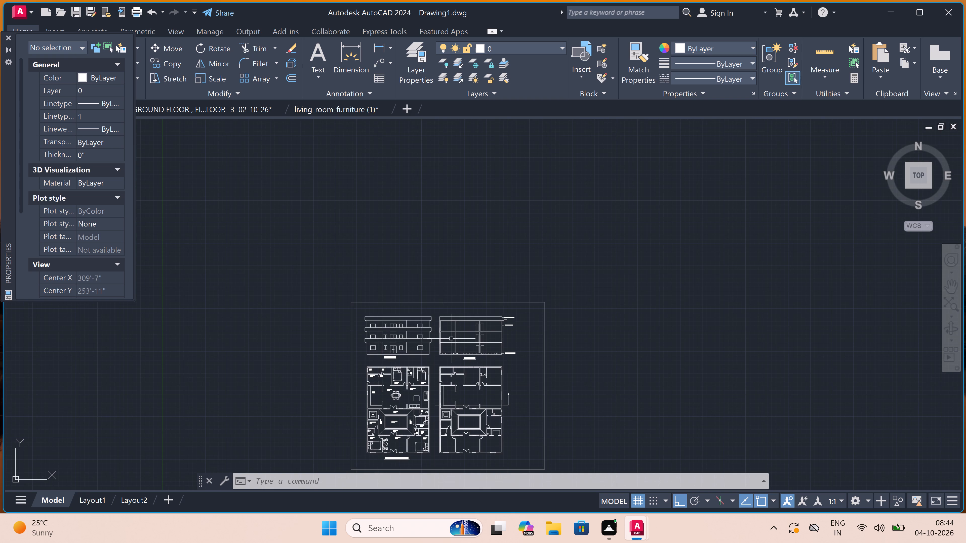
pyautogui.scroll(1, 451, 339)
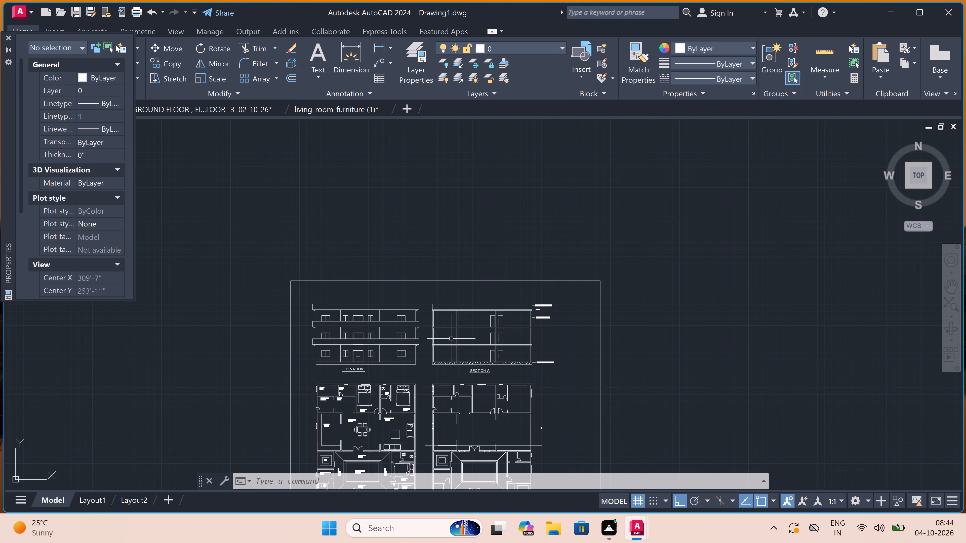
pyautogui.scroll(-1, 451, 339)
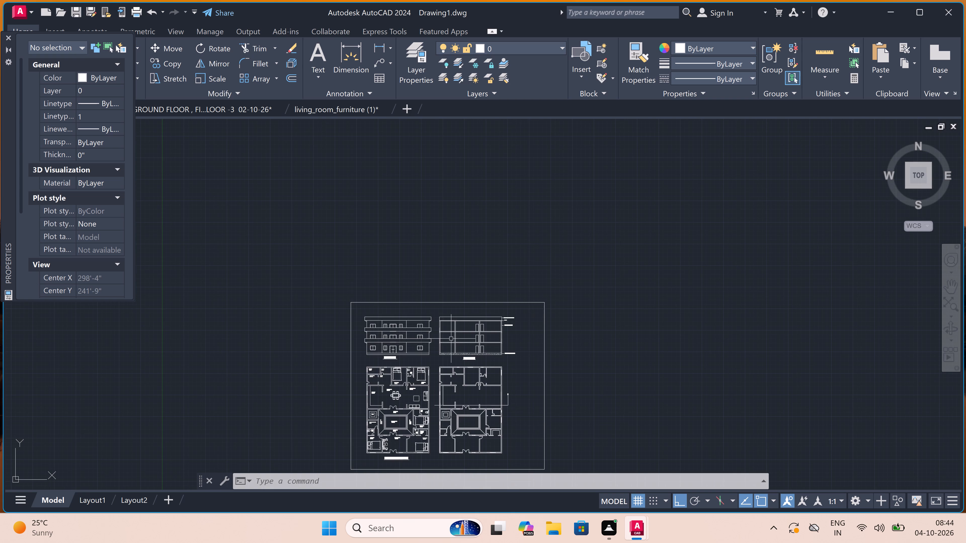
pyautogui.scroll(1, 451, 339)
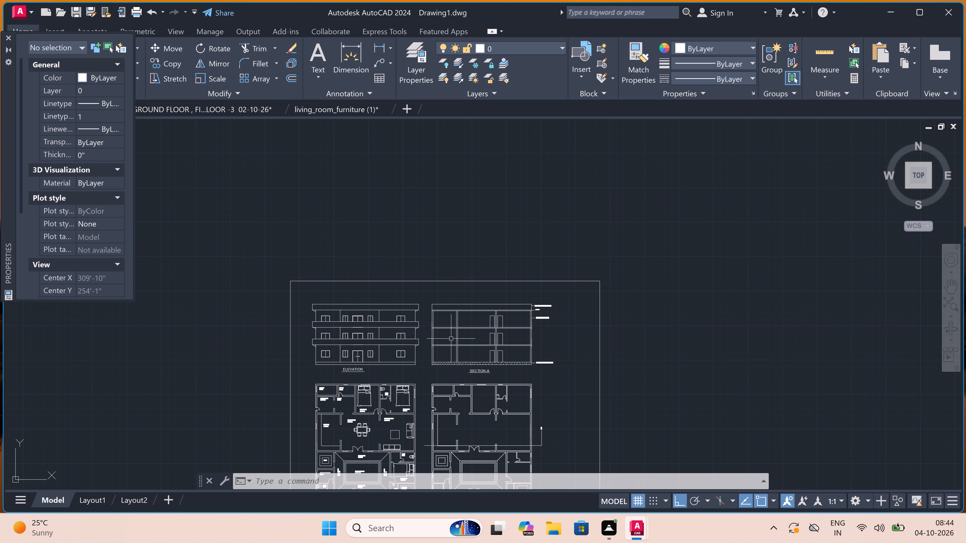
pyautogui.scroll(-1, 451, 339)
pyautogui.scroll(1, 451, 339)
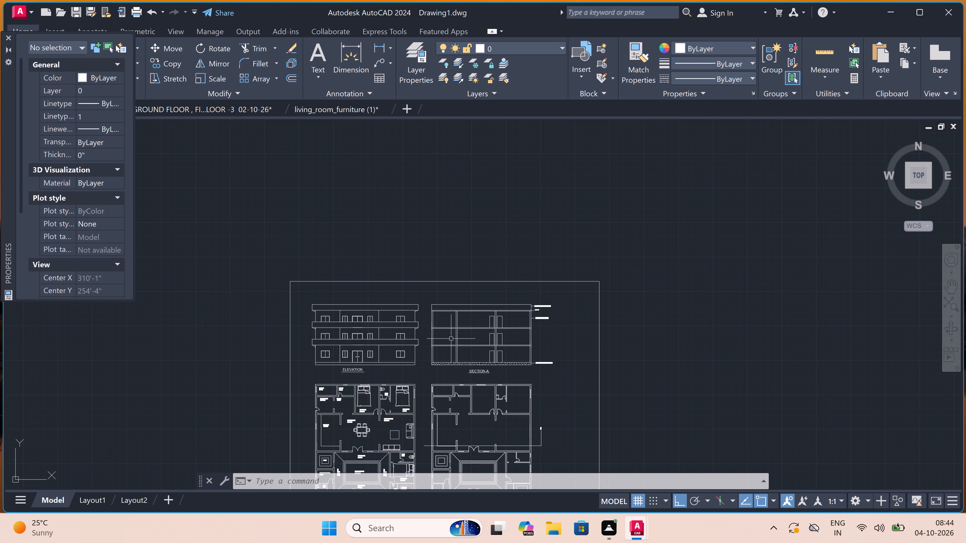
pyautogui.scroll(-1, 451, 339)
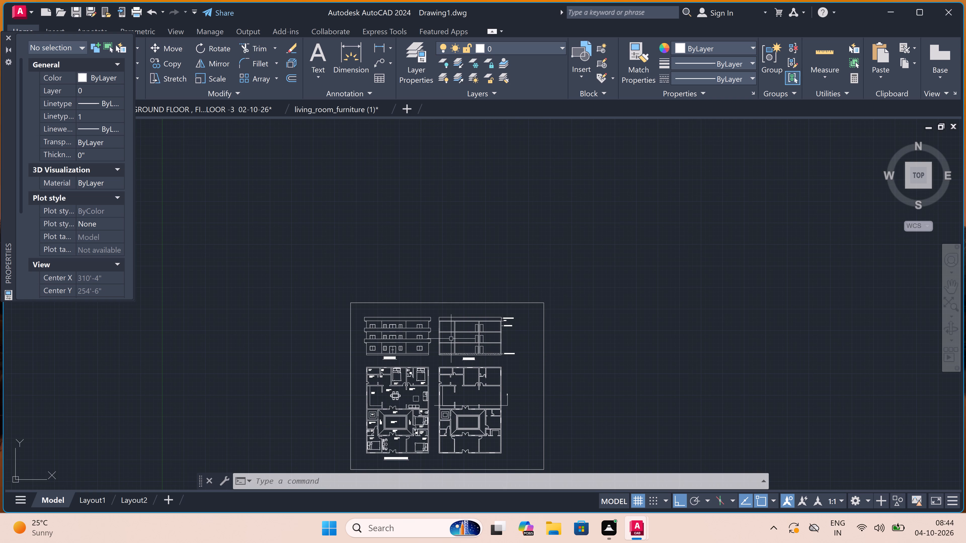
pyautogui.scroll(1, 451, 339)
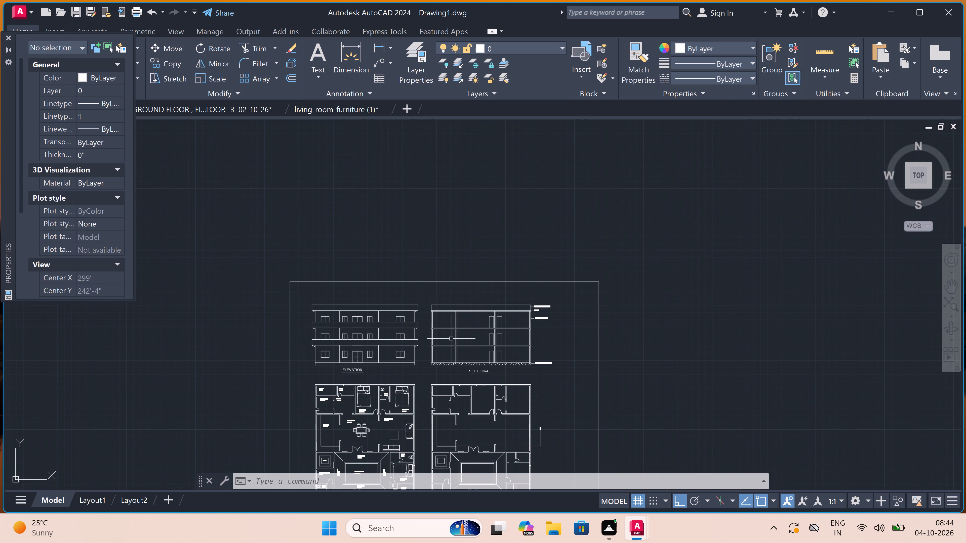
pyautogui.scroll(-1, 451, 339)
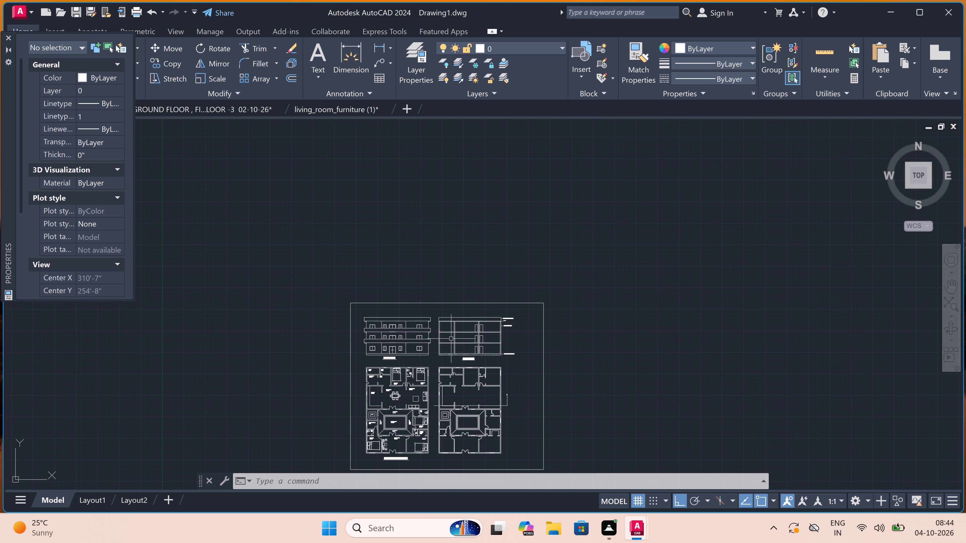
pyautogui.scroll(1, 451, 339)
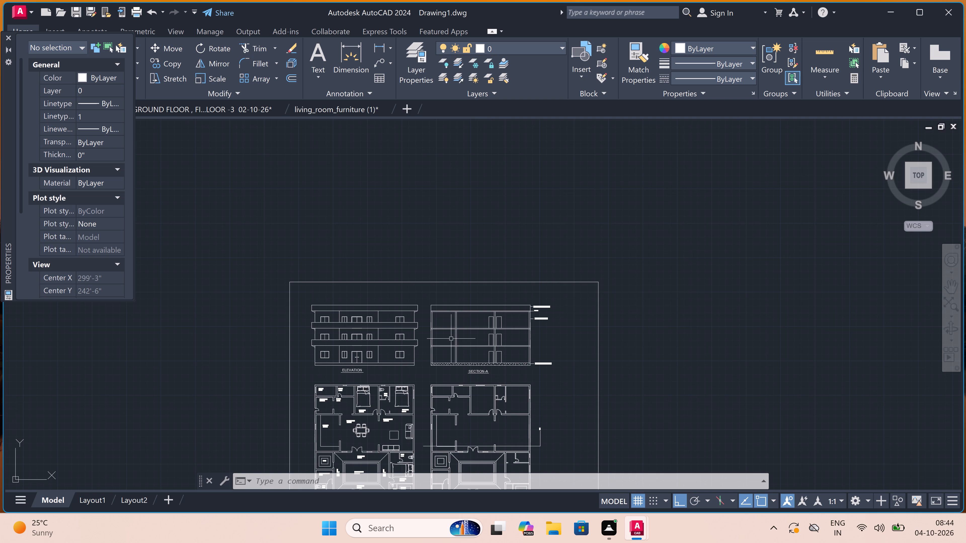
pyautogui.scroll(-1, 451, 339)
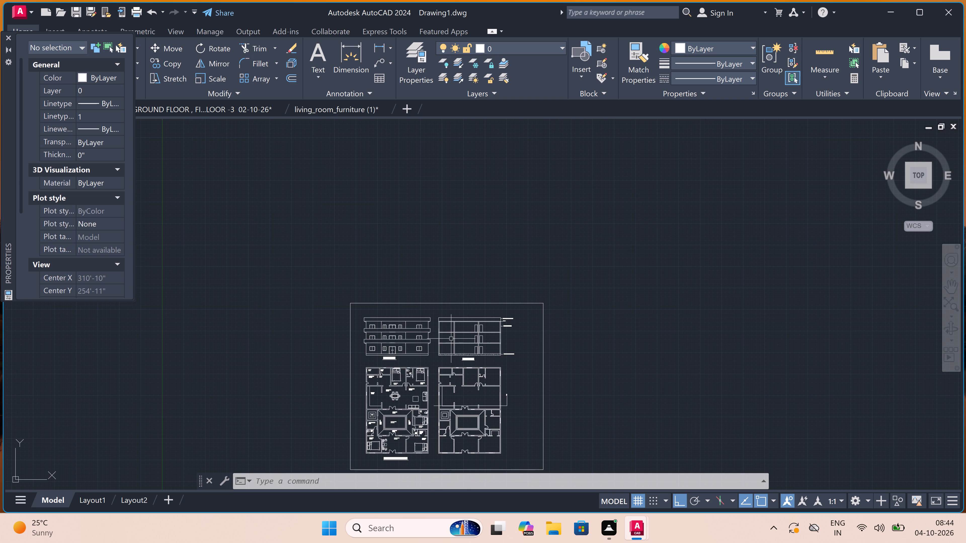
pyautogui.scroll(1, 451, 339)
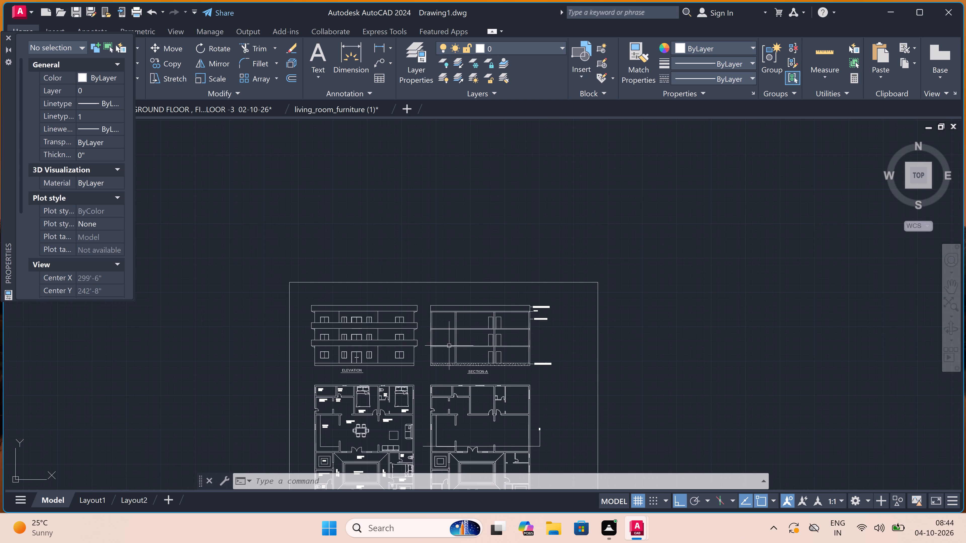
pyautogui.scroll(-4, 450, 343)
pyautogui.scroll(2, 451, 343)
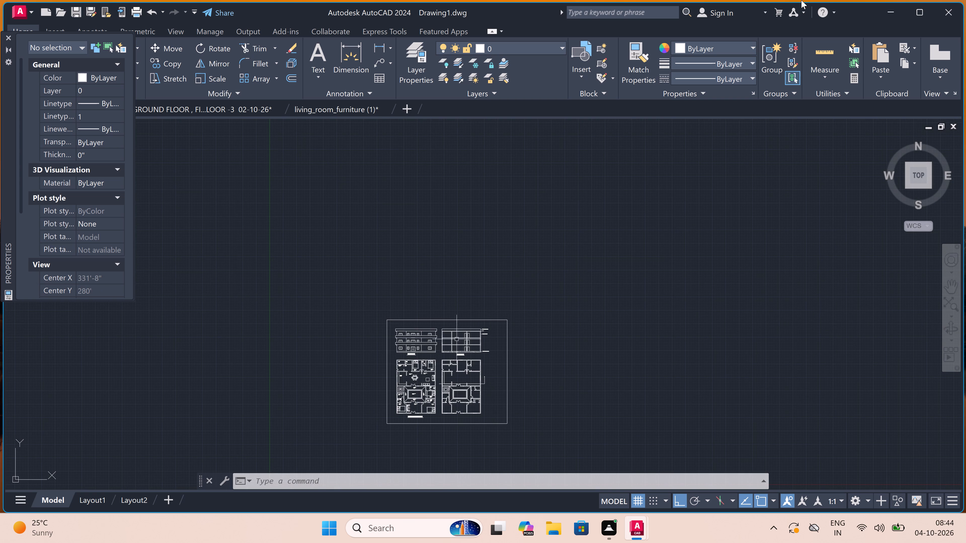
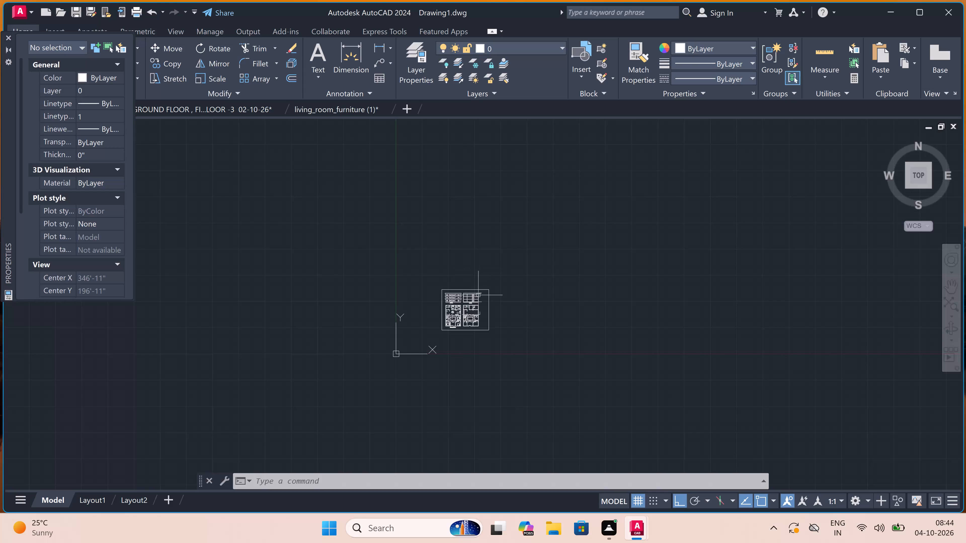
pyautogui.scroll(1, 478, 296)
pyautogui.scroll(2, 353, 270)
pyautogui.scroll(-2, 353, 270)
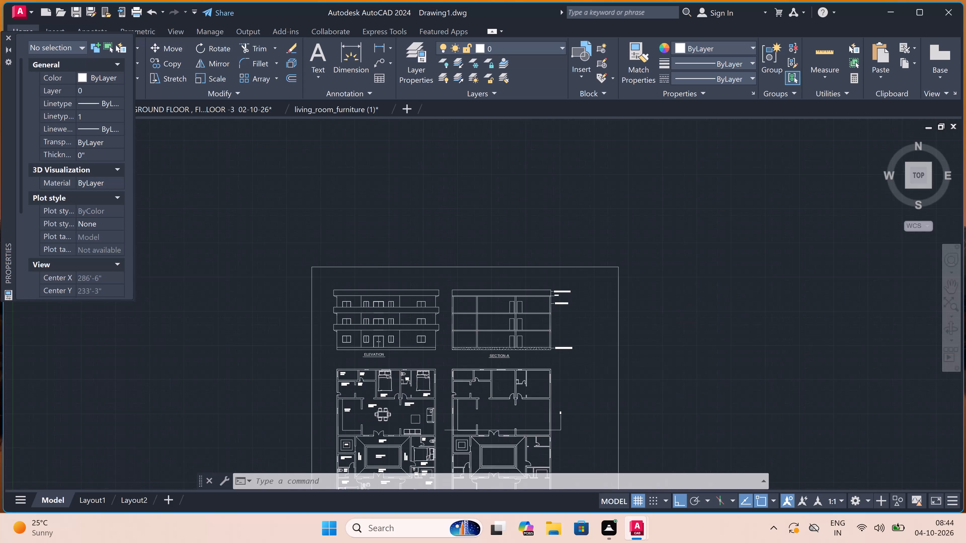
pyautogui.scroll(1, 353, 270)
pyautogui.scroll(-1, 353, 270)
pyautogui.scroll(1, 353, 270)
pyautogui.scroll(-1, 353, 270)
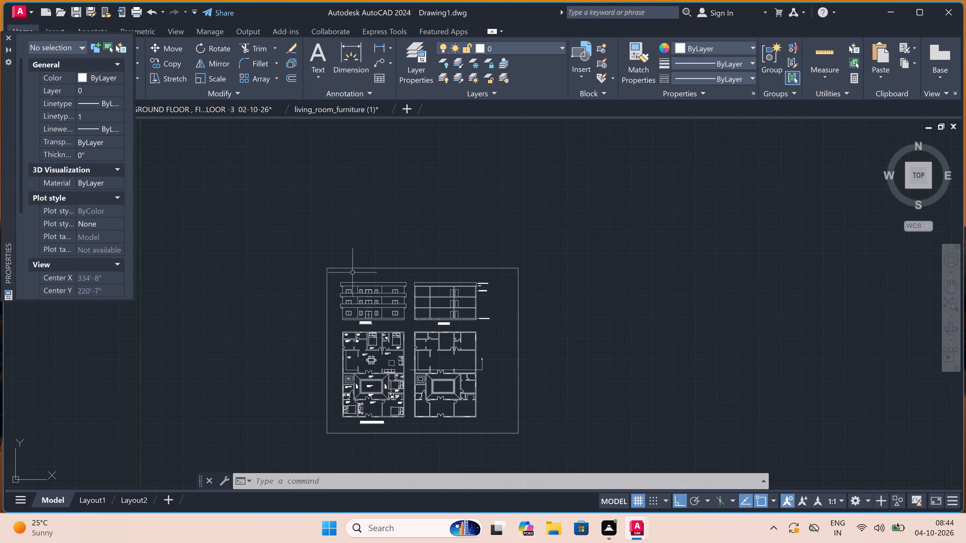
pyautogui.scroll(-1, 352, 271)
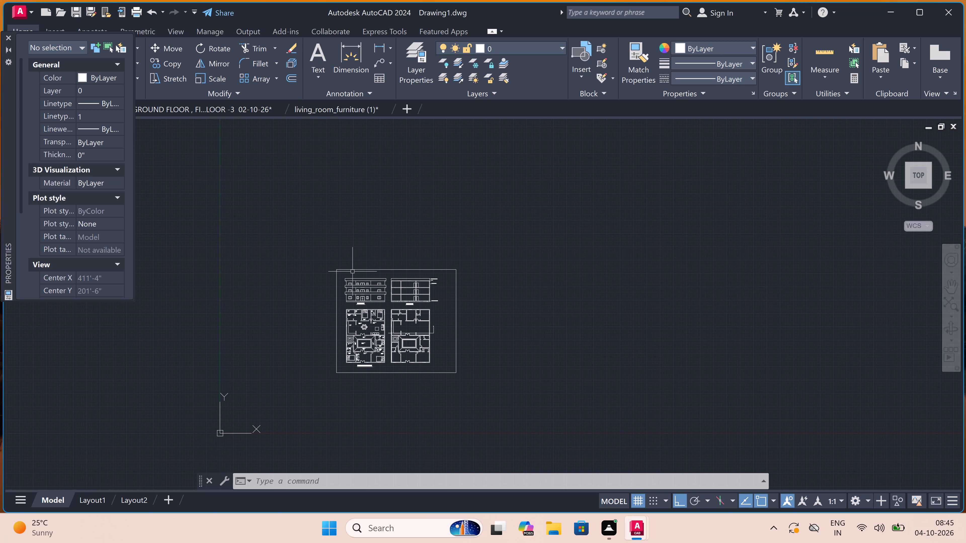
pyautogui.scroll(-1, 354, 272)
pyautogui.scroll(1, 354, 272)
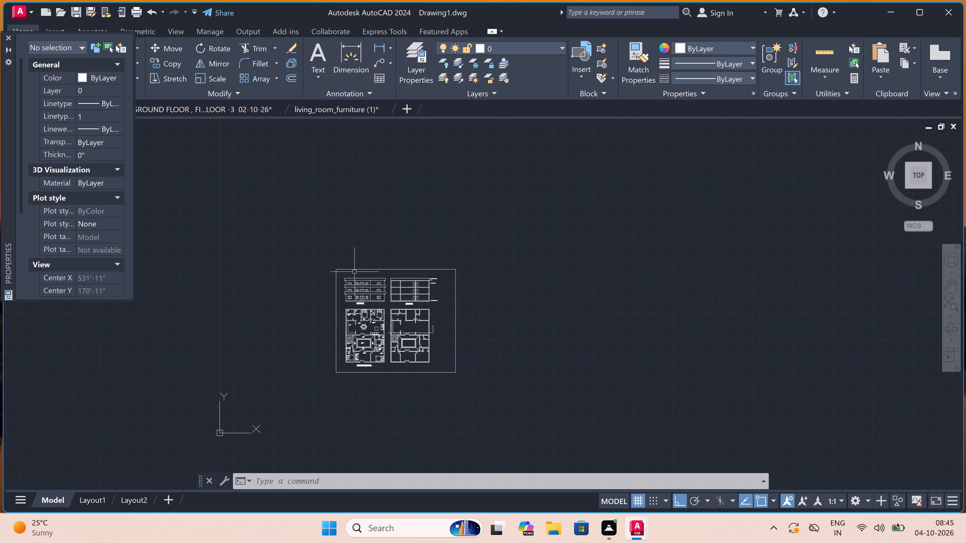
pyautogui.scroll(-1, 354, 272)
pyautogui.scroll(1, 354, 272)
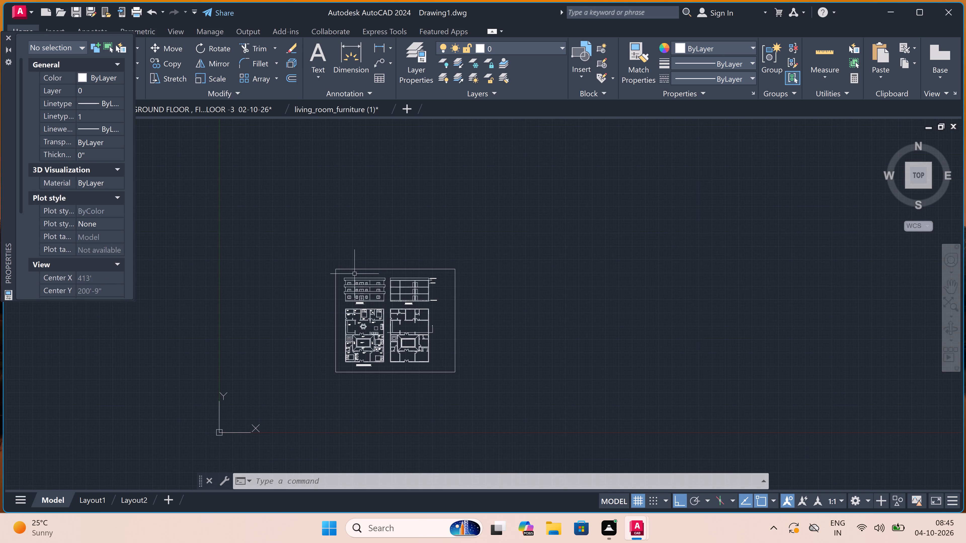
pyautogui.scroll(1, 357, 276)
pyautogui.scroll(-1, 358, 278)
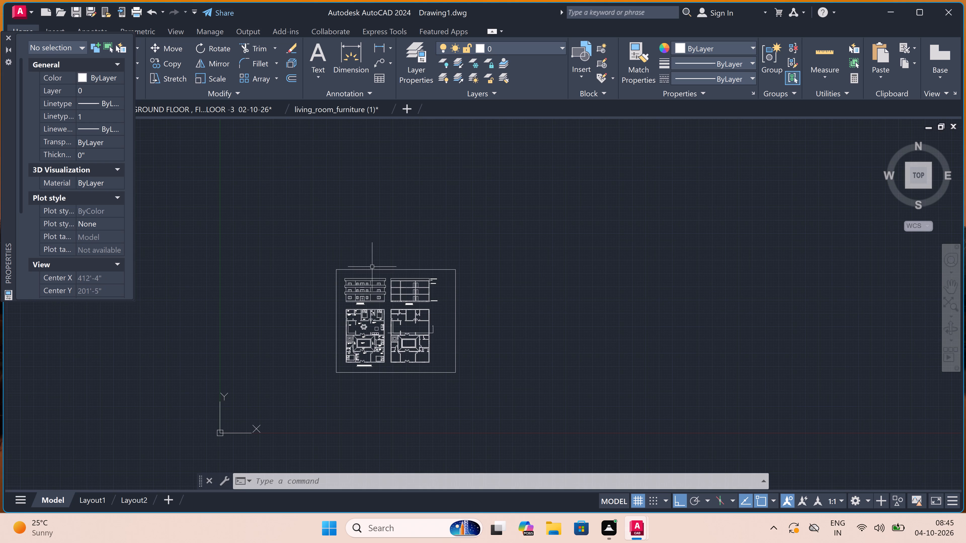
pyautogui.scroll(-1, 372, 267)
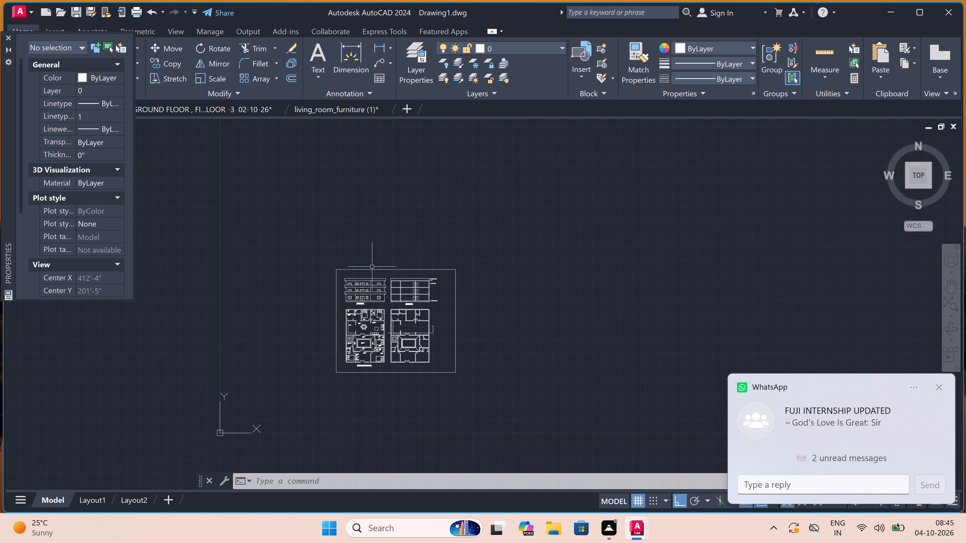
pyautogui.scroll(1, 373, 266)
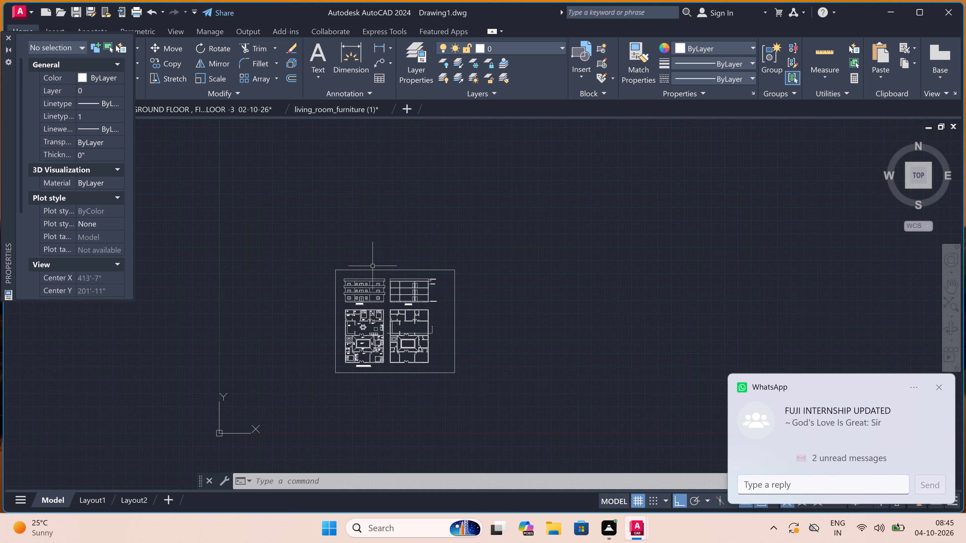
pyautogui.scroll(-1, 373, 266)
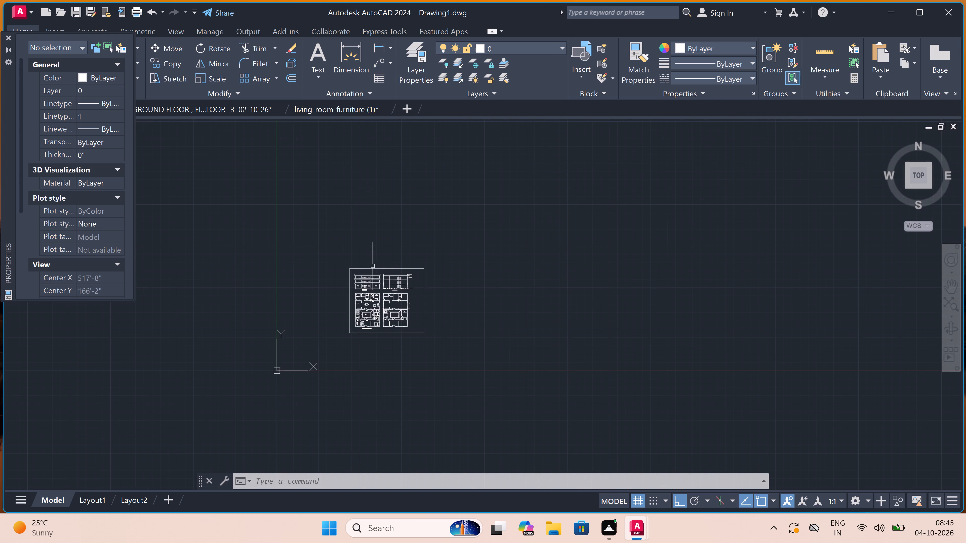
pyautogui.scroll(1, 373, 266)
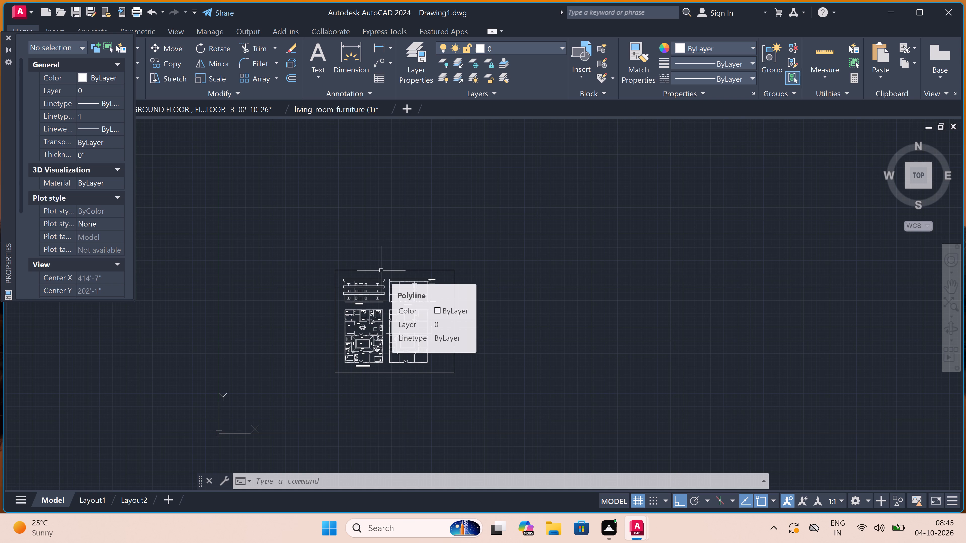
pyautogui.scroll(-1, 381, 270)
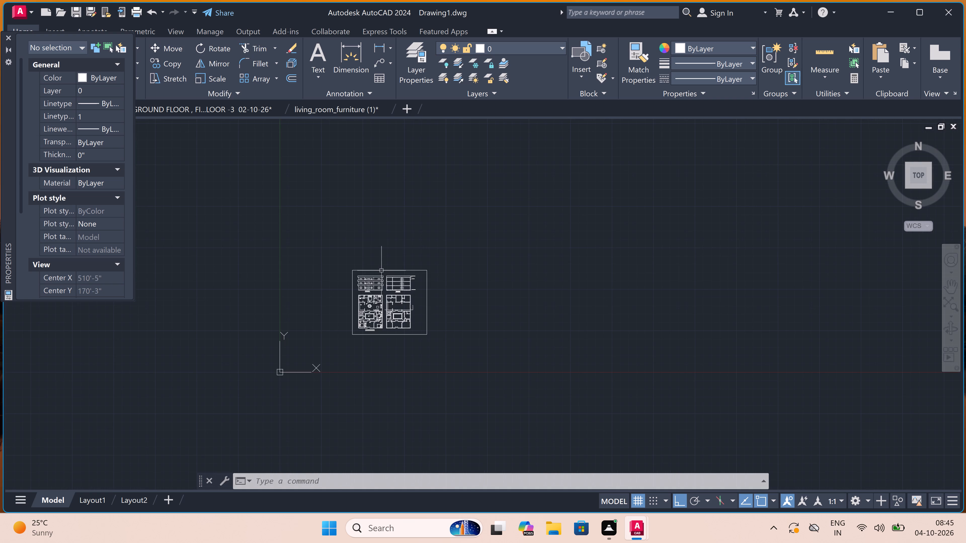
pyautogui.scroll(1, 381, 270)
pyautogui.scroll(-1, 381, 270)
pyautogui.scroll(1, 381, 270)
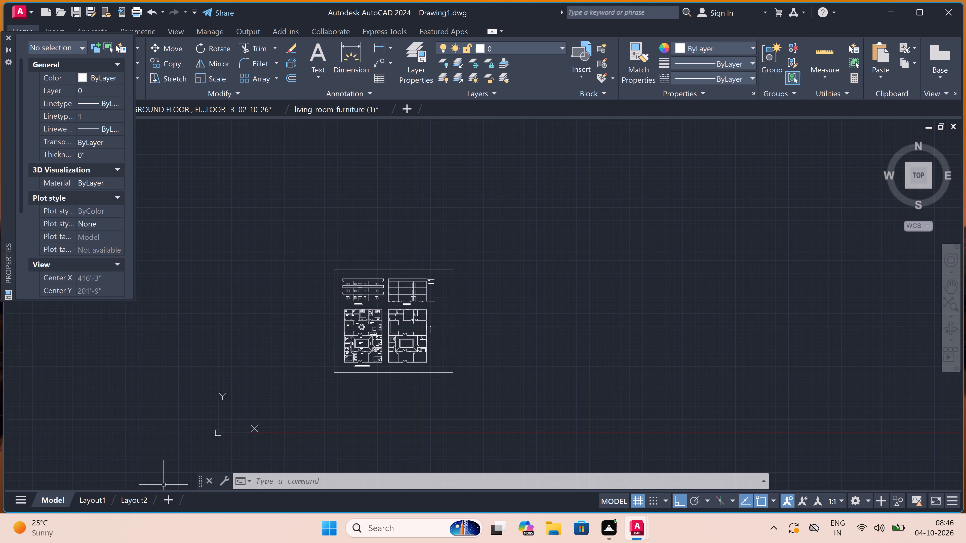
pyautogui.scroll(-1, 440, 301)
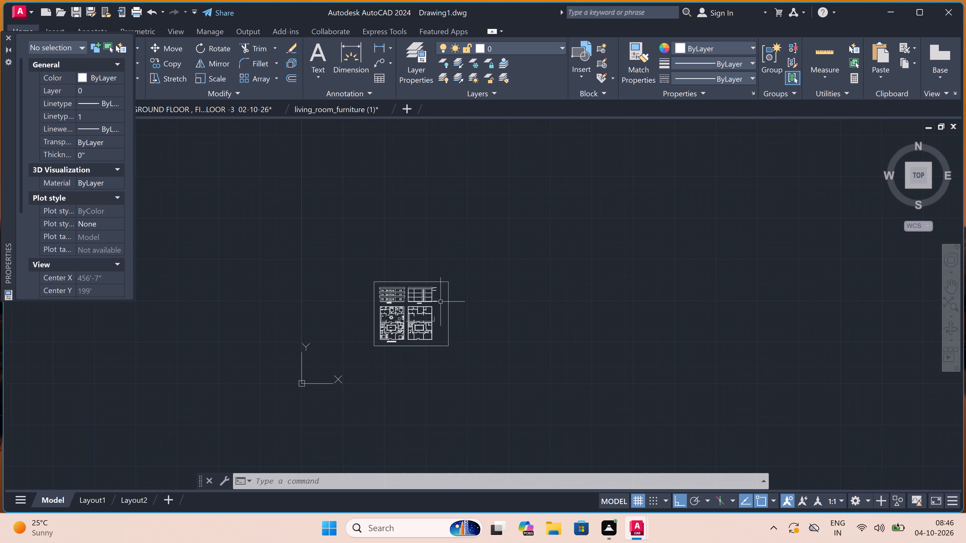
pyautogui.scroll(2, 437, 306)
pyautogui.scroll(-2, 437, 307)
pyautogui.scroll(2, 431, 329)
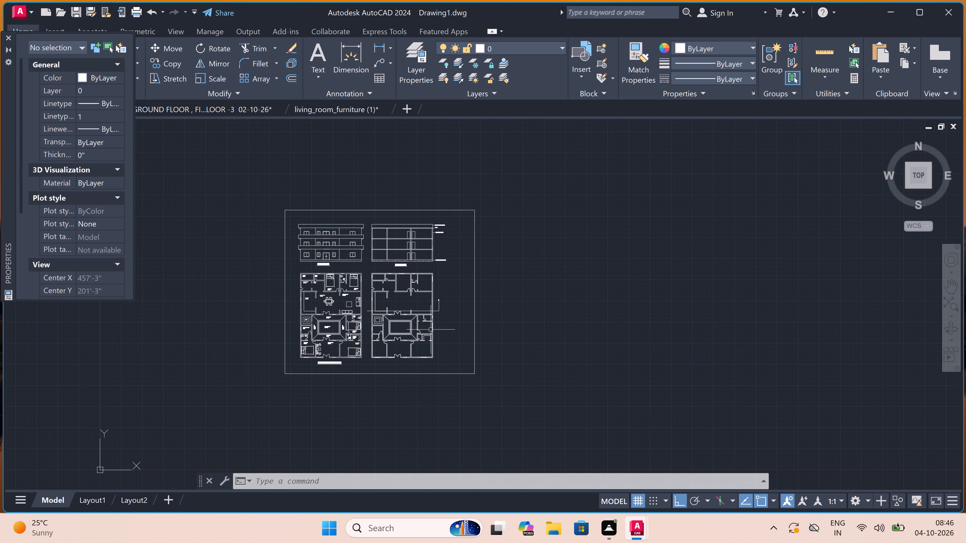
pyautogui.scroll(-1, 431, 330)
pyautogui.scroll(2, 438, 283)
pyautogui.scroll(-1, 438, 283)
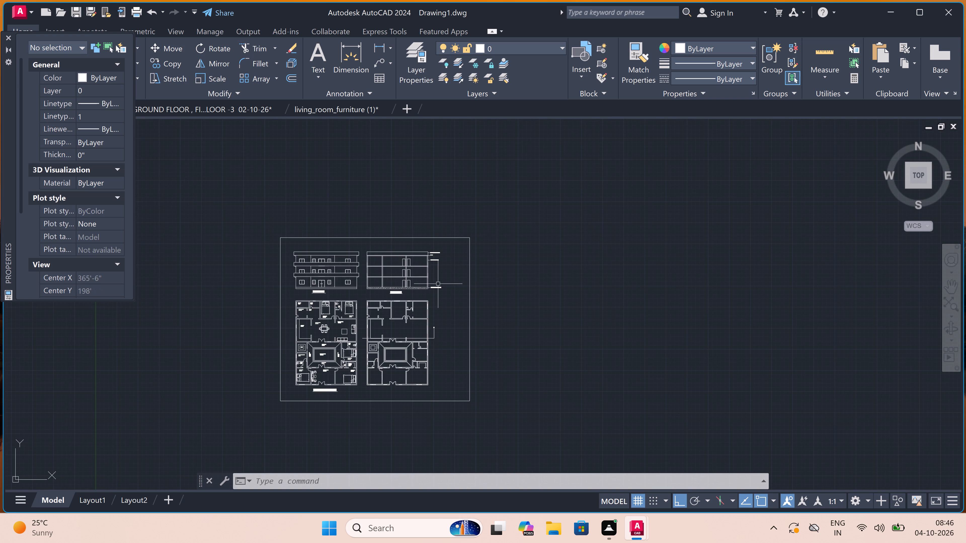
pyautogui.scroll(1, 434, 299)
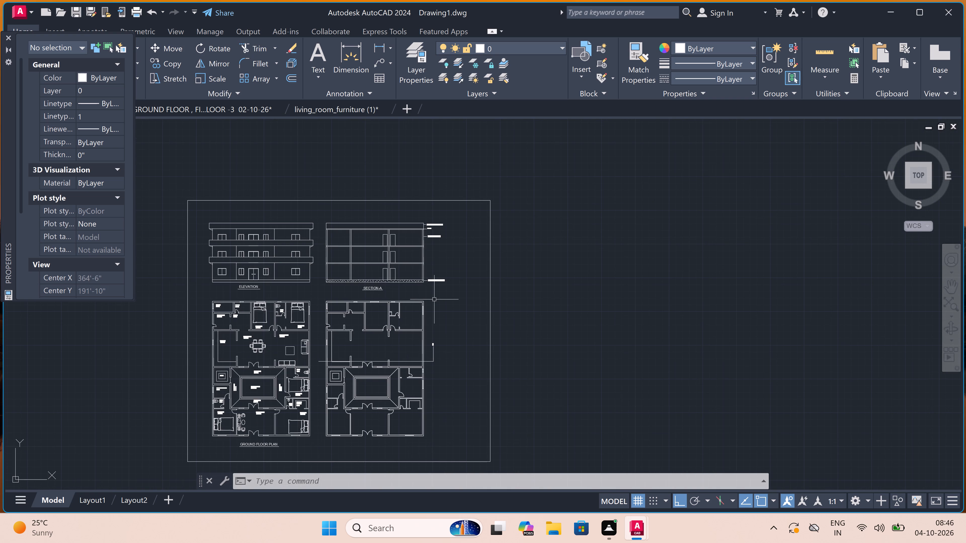
# Start a single-sheet plot with the DWG To PDF.pc3 plotter and ISO A4 (297.00 x 210.00 MM) paper.
pyautogui.hotkey('ctrl', 'p')
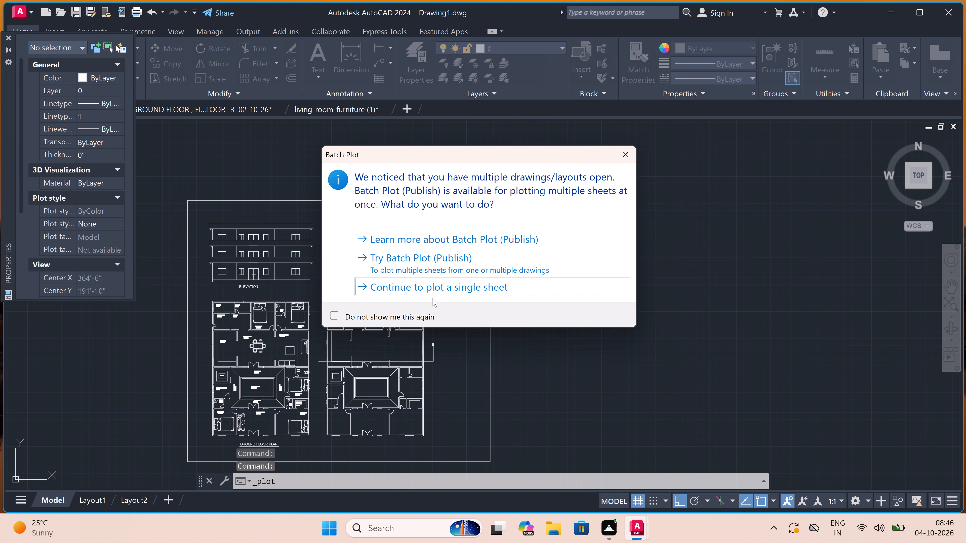
pyautogui.press('Escape')
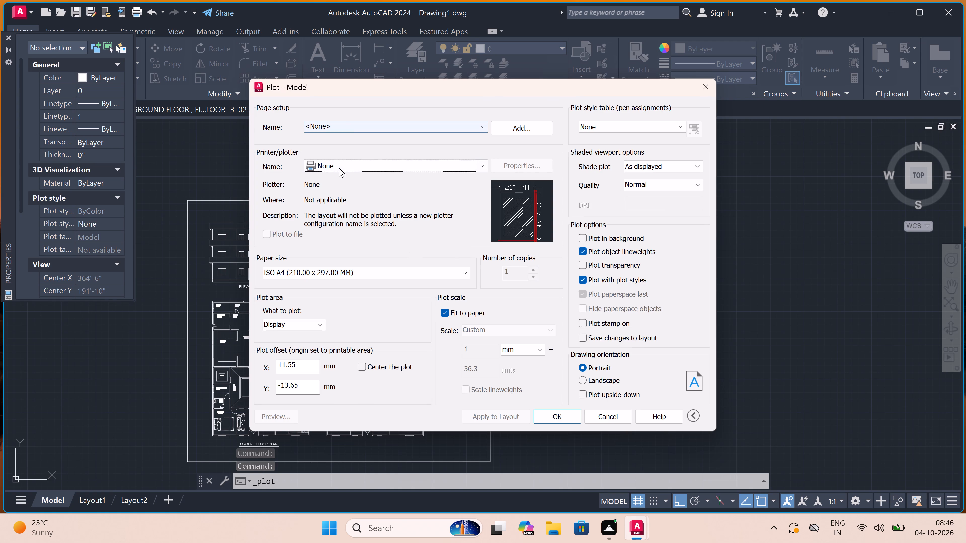
pyautogui.click(339, 168)
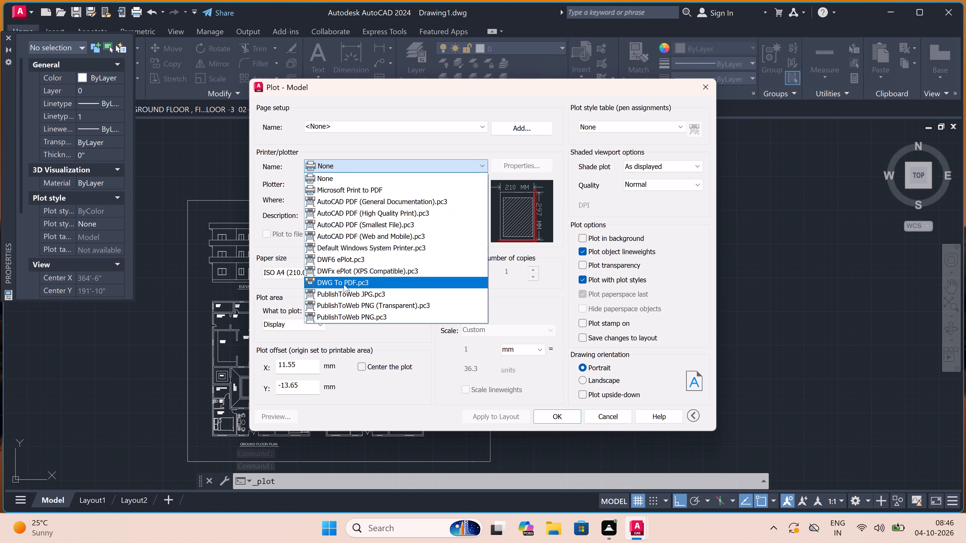
pyautogui.click(343, 284)
pyautogui.doubleClick(333, 269)
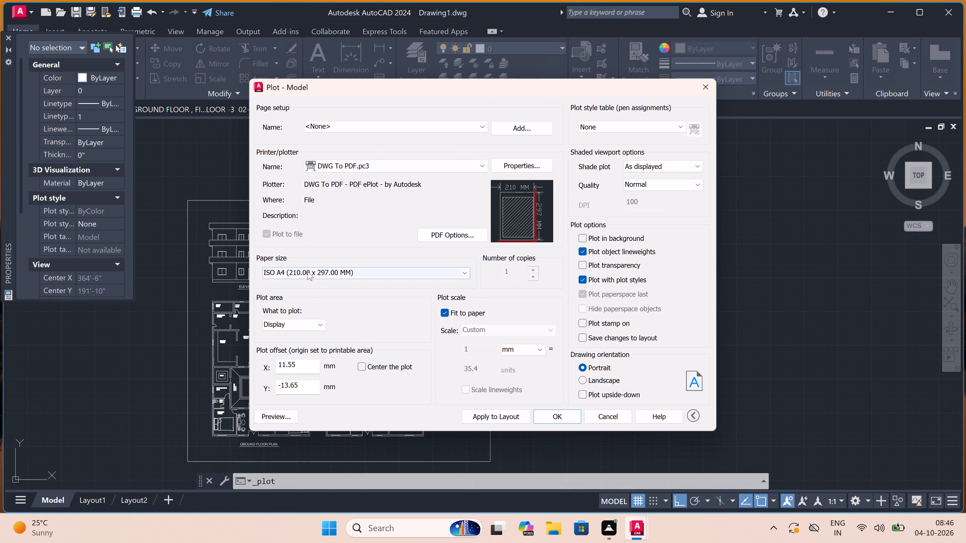
pyautogui.click(308, 271)
pyautogui.doubleClick(296, 292)
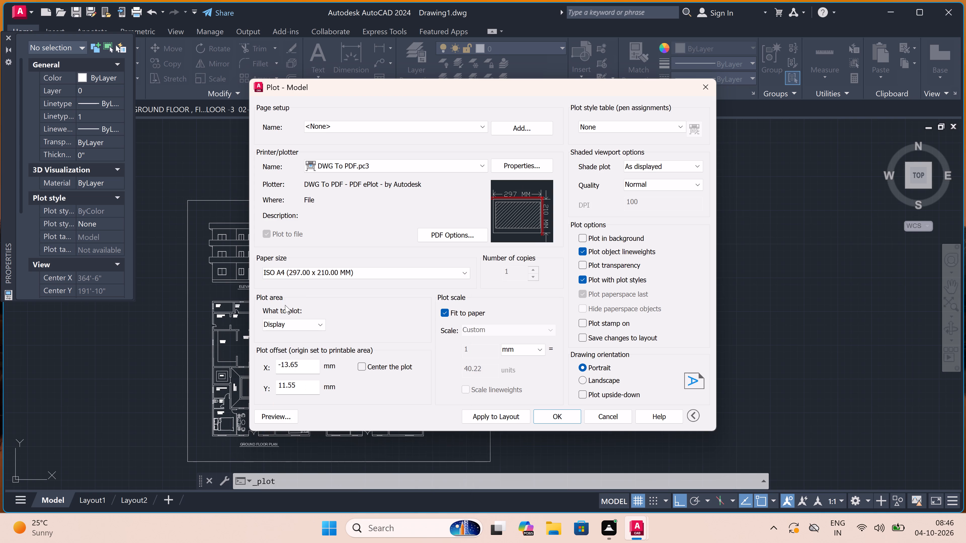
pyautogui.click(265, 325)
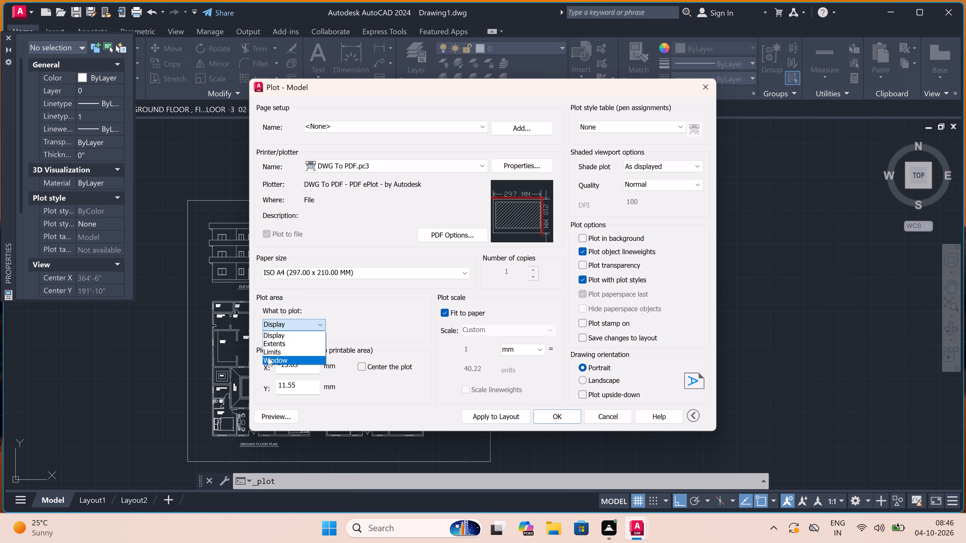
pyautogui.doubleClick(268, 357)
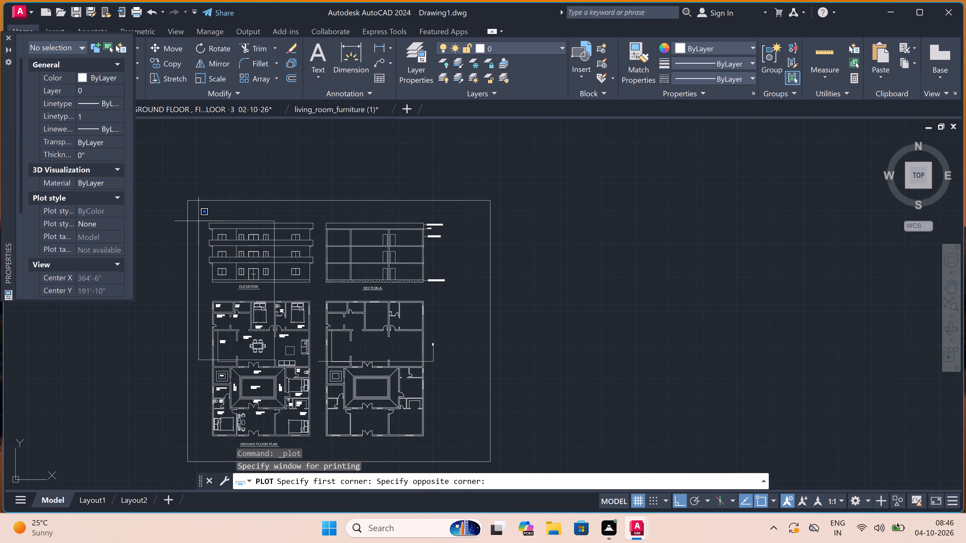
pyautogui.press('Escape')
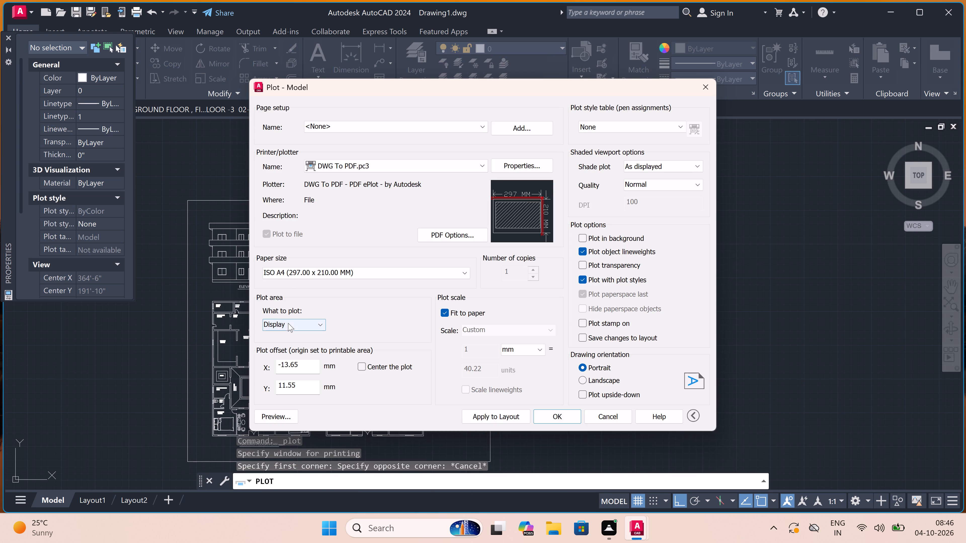
# Set the plot area to a window spanning opposite corners of the outer sheet border and centre the plot.
pyautogui.click(288, 323)
pyautogui.click(274, 357)
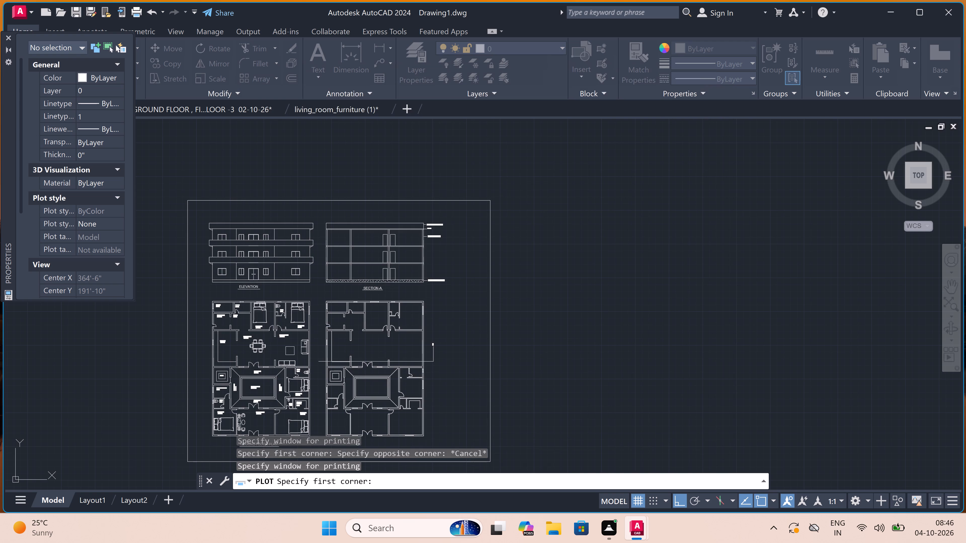
pyautogui.click(184, 200)
pyautogui.scroll(-2, 336, 257)
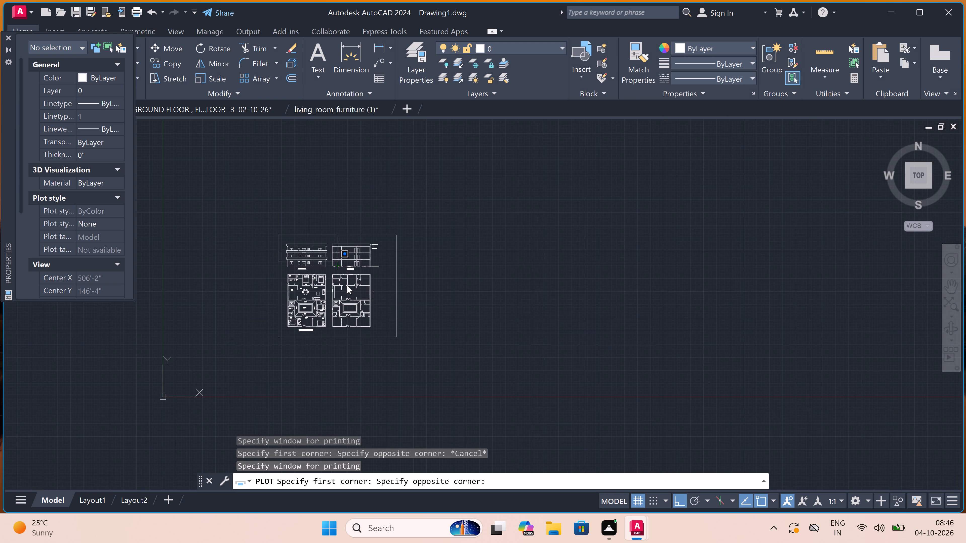
pyautogui.click(396, 338)
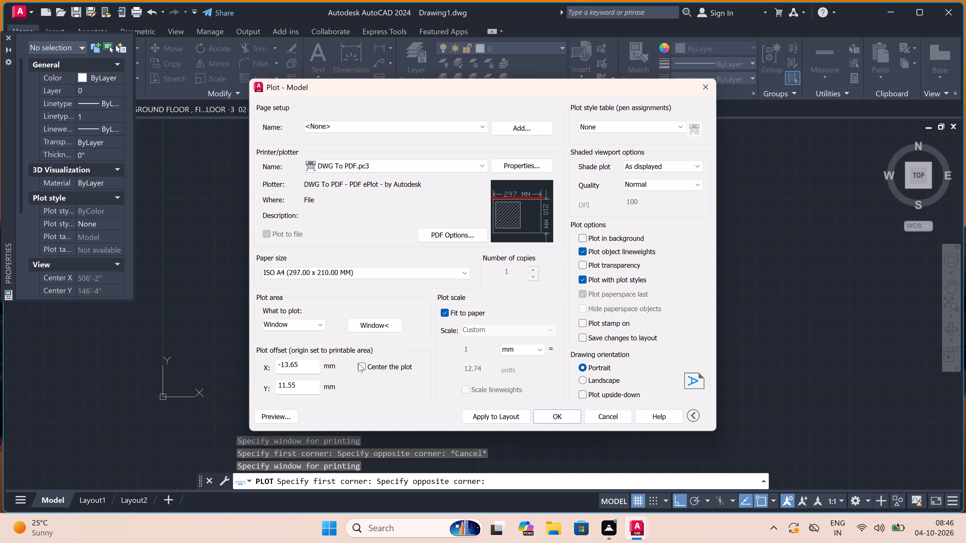
pyautogui.click(361, 364)
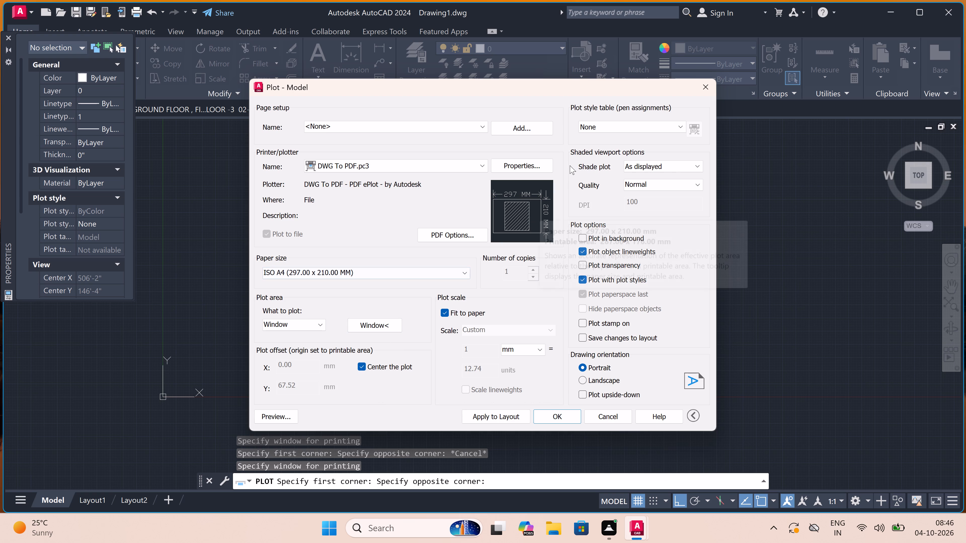
# Assign the acad.ctb plot style table to all layouts and apply the plot settings to the layout.
pyautogui.click(592, 126)
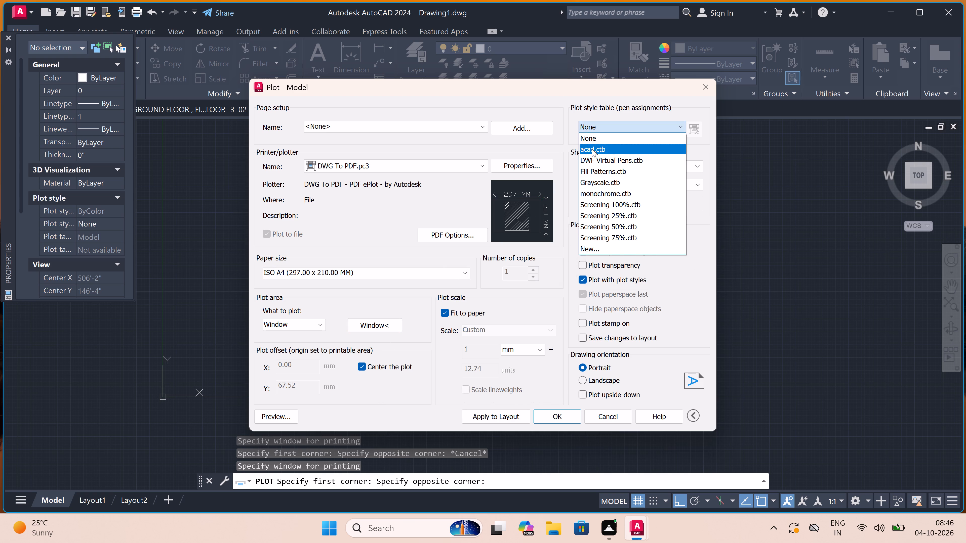
pyautogui.click(592, 149)
pyautogui.click(472, 288)
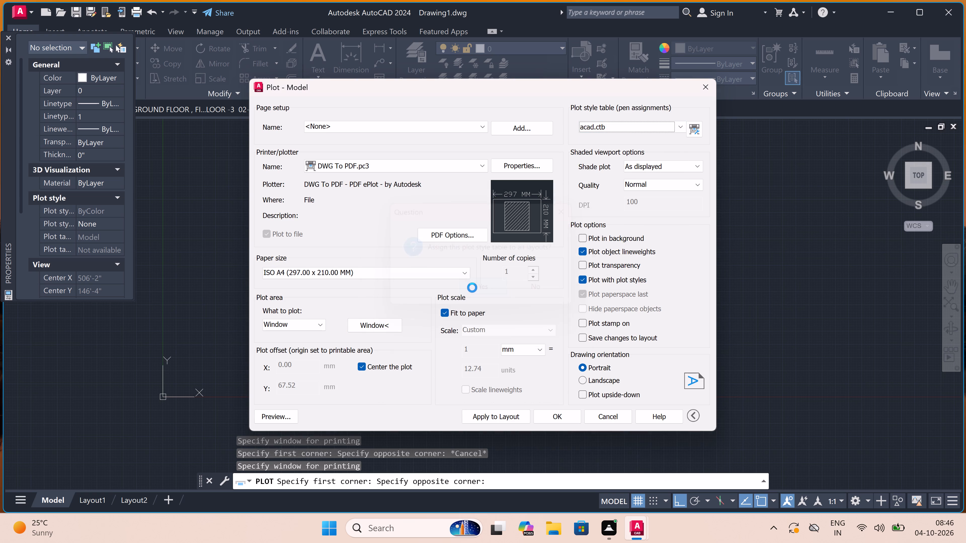
pyautogui.click(481, 419)
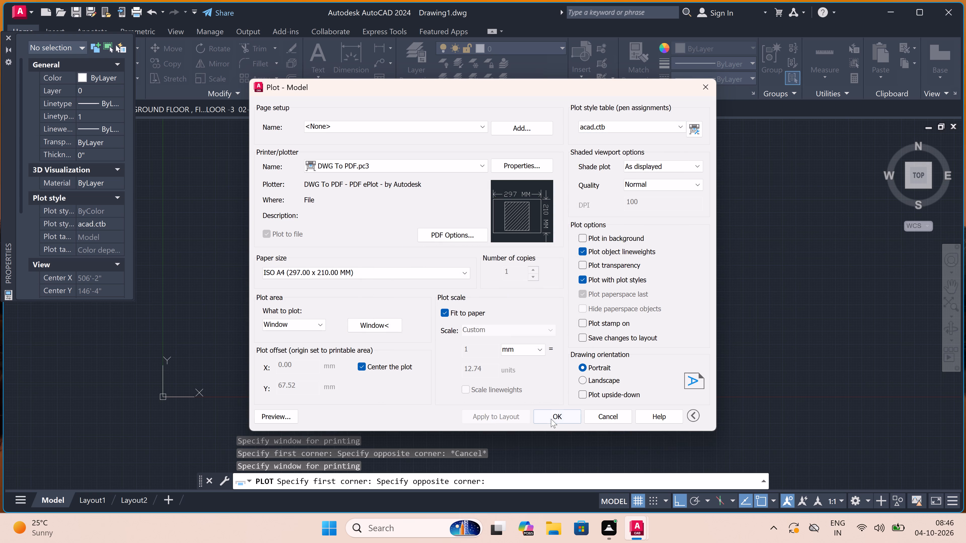
# Plot the sheet to a PDF named GROUND FLOOR PLAN -1 04-10-26 in the Documents folder.
pyautogui.click(553, 419)
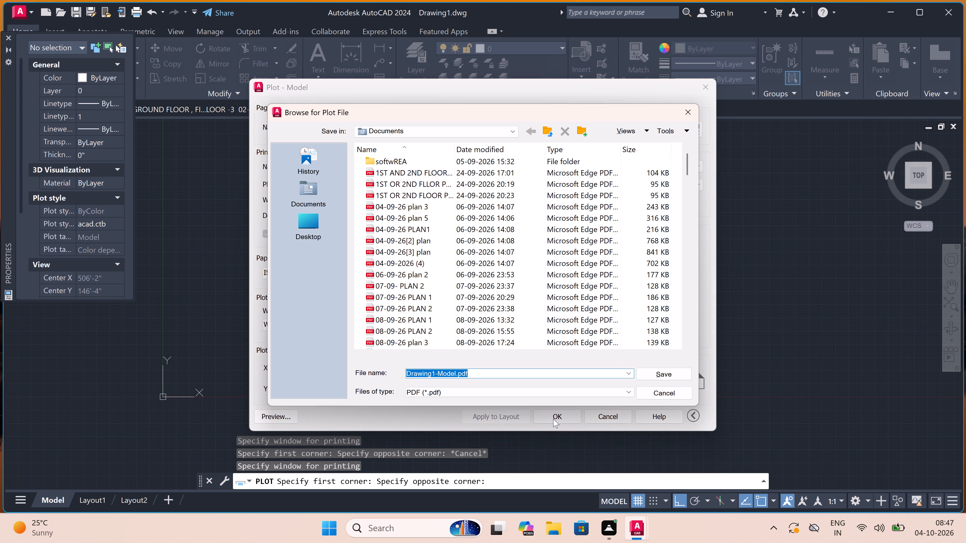
pyautogui.press('BackSpace')
pyautogui.write('GROUND FLOOR')
pyautogui.press('space')
pyautogui.write('PLAN -')
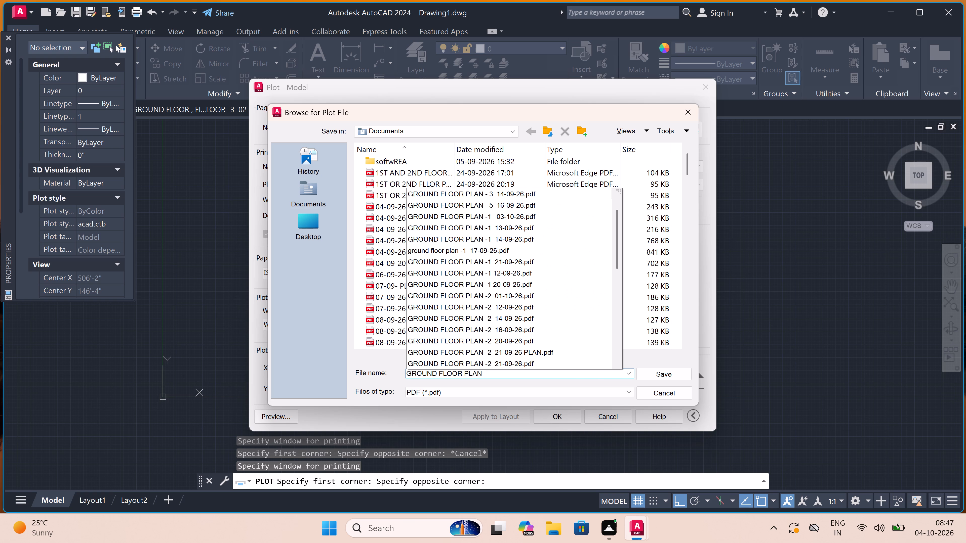
pyautogui.write('1')
pyautogui.press('space')
pyautogui.press('space')
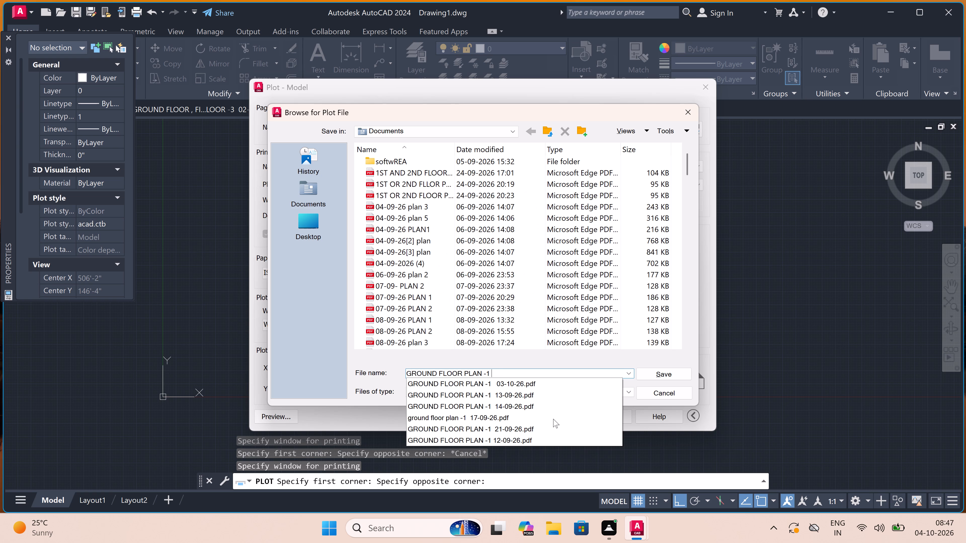
pyautogui.press('space')
pyautogui.press('0')
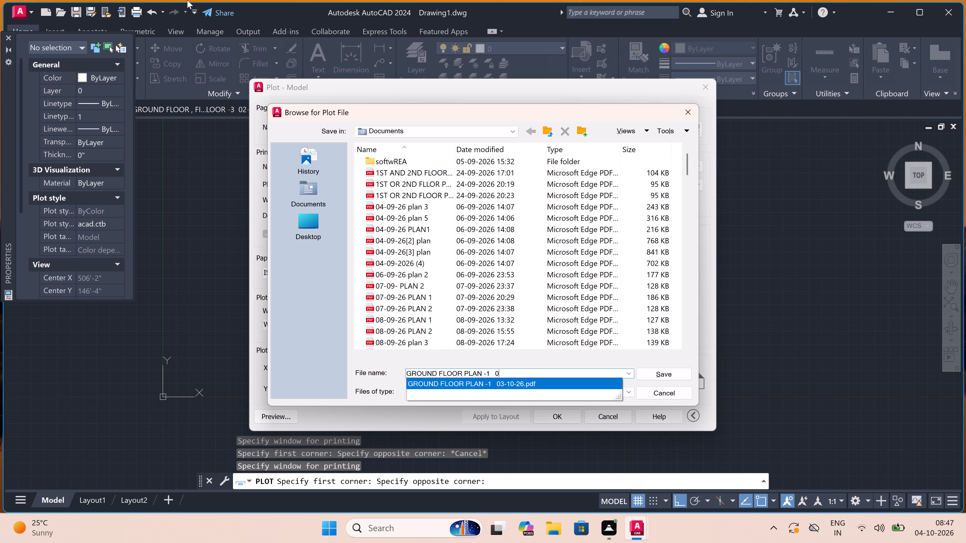
pyautogui.press('4')
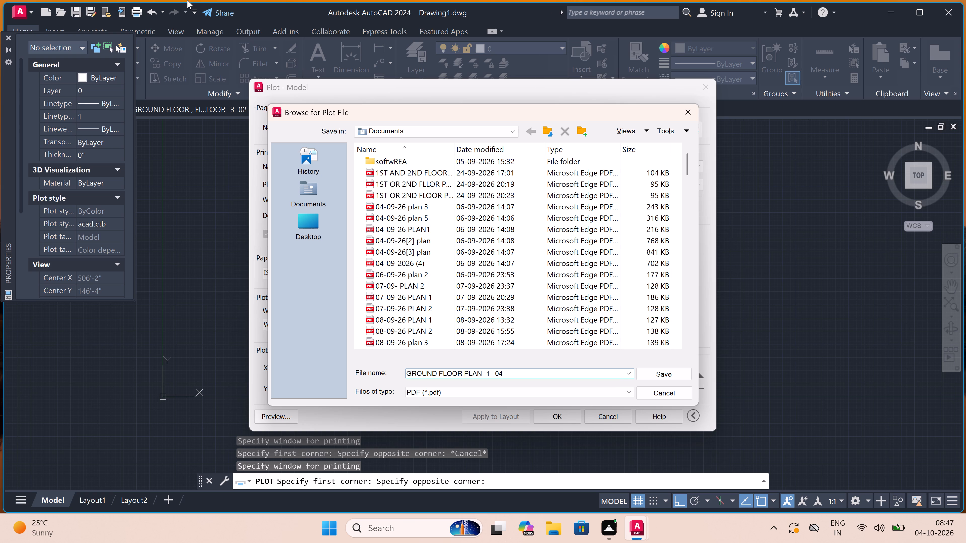
pyautogui.press('-')
pyautogui.write('10-26')
pyautogui.click(665, 374)
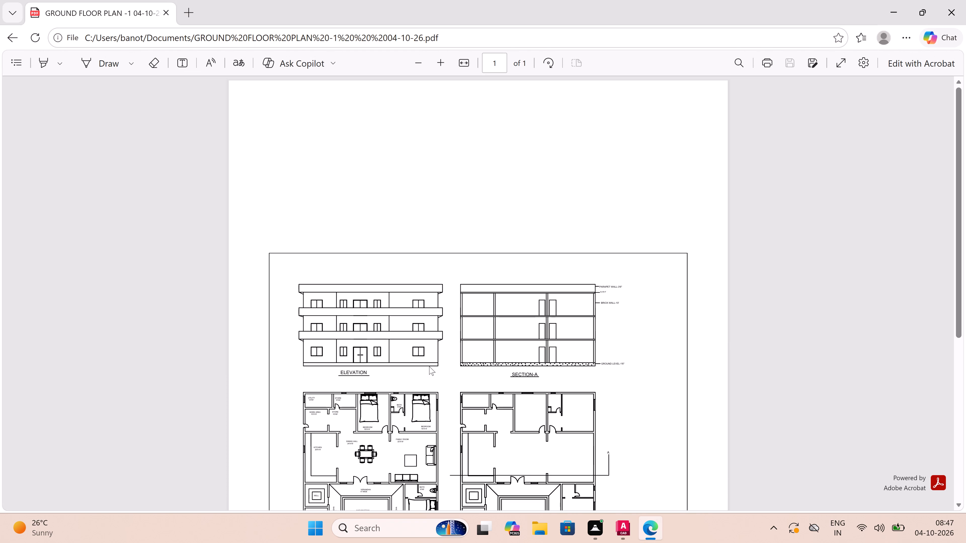
# Look over the whole plotted PDF page, including the elevation, section and plans, and close the PDF viewer.
pyautogui.scroll(-4, 429, 366)
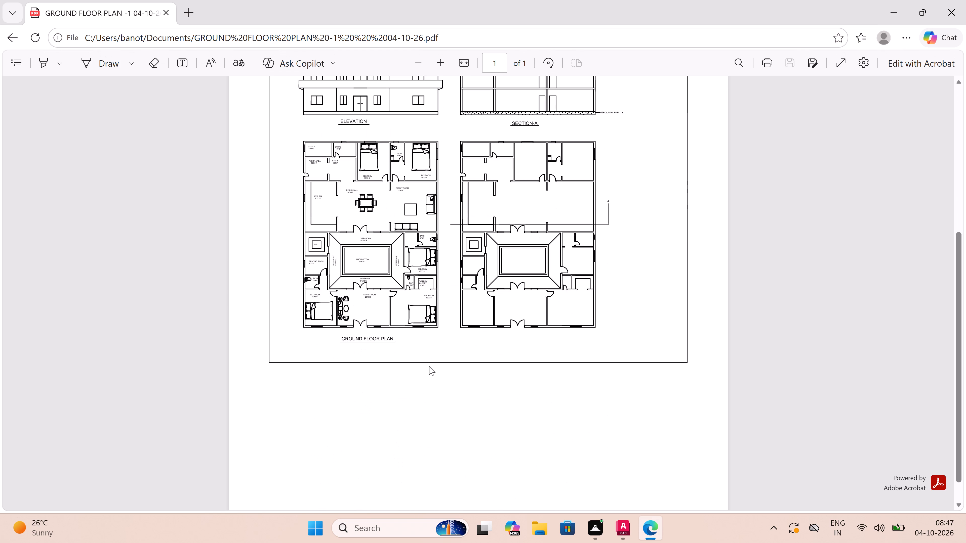
pyautogui.scroll(3, 429, 366)
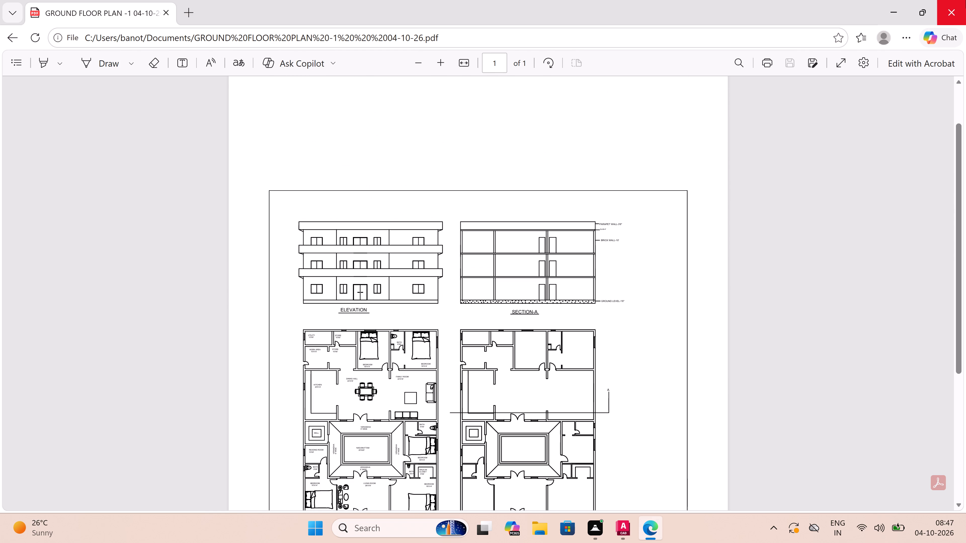
pyautogui.click(965, 1)
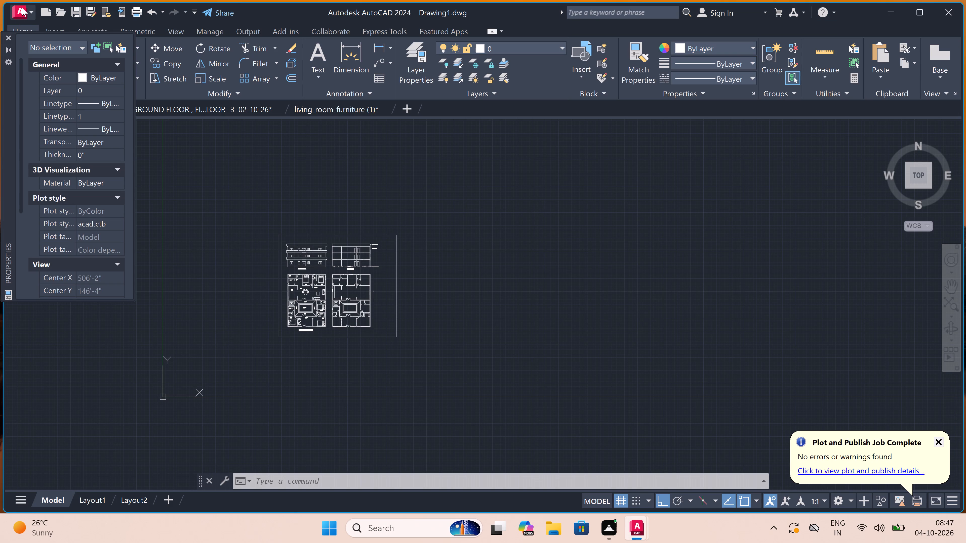
# Save the drawing as GROUND FLOOR PLAN -1 04 -10-26 in the Downloads folder, in AutoCAD 2018 Drawing format.
pyautogui.doubleClick(21, 8)
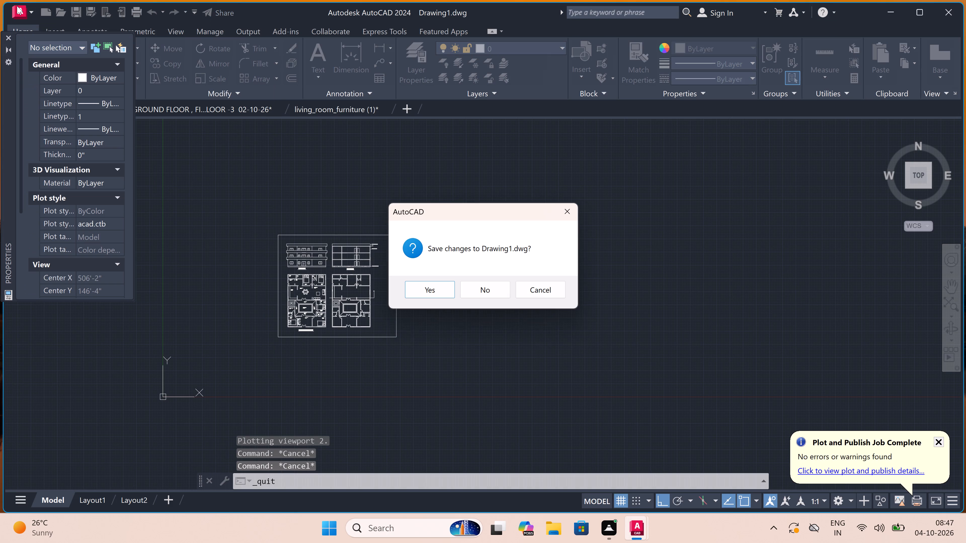
pyautogui.click(570, 211)
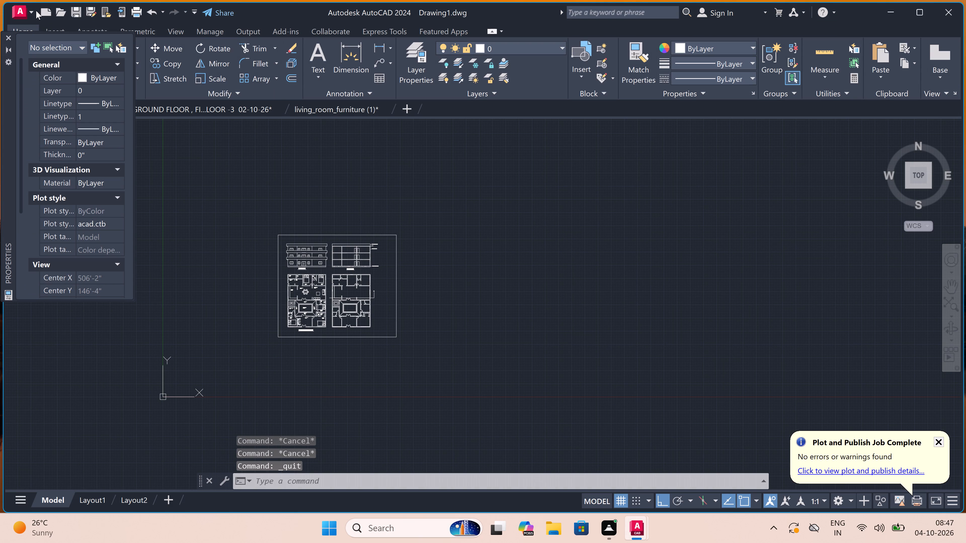
pyautogui.click(20, 10)
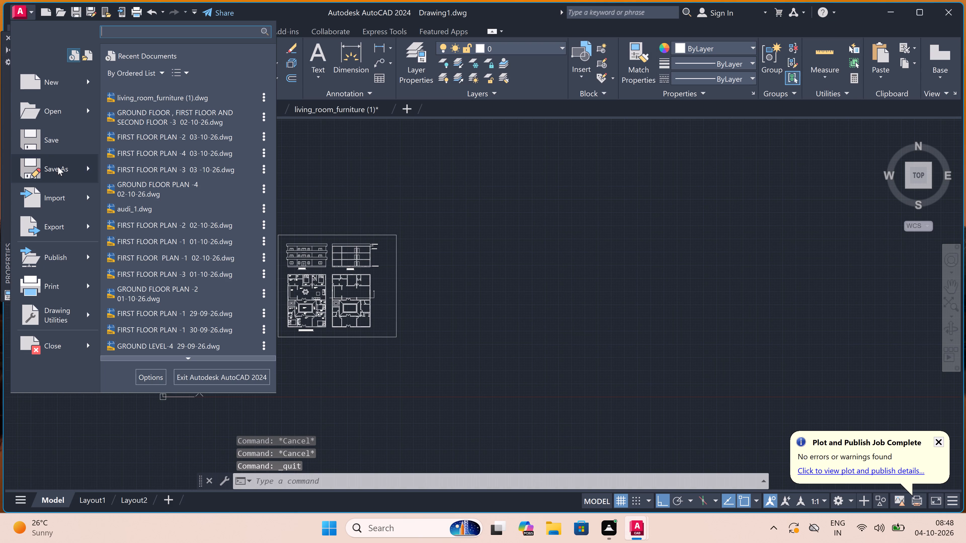
pyautogui.click(58, 165)
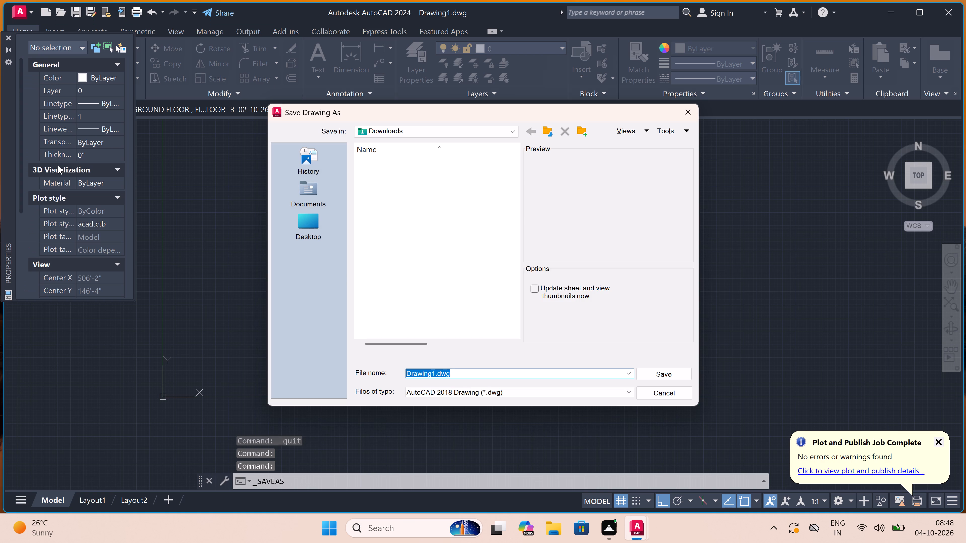
pyautogui.press('BackSpace')
pyautogui.write('GROUND FLOOR PLAN -1 04 -19')
pyautogui.press('BackSpace')
pyautogui.write('0-26')
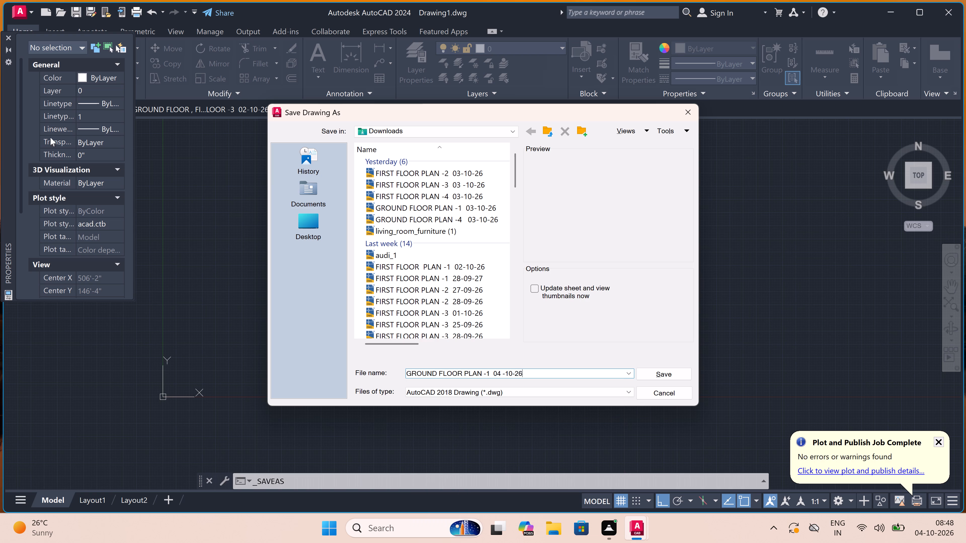
pyautogui.click(661, 374)
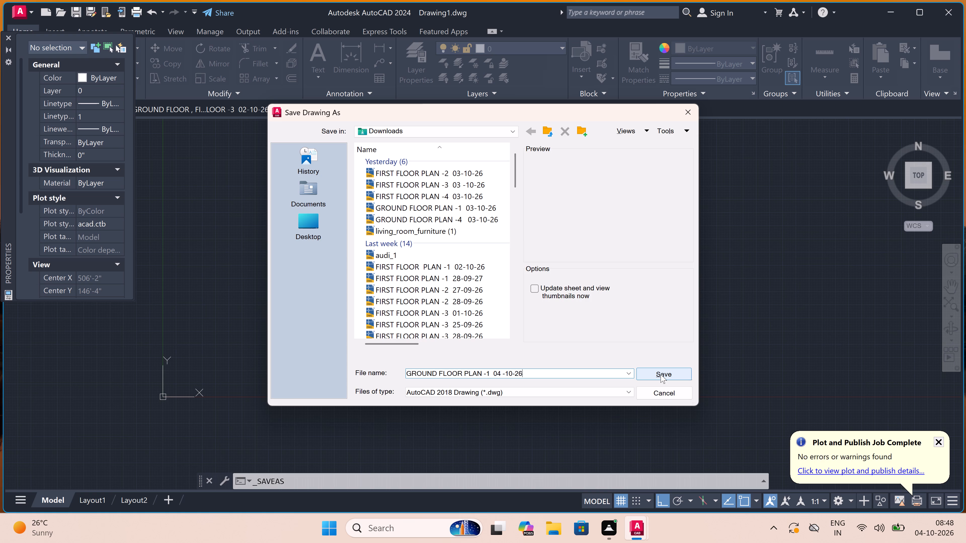
# Exit AutoCAD, saving the changes to the GROUND FLOOR, FIRST FLOOR AND SECOND FLOOR -3 02-10-26 and living_room_furniture (1) drawings.
pyautogui.click(953, 13)
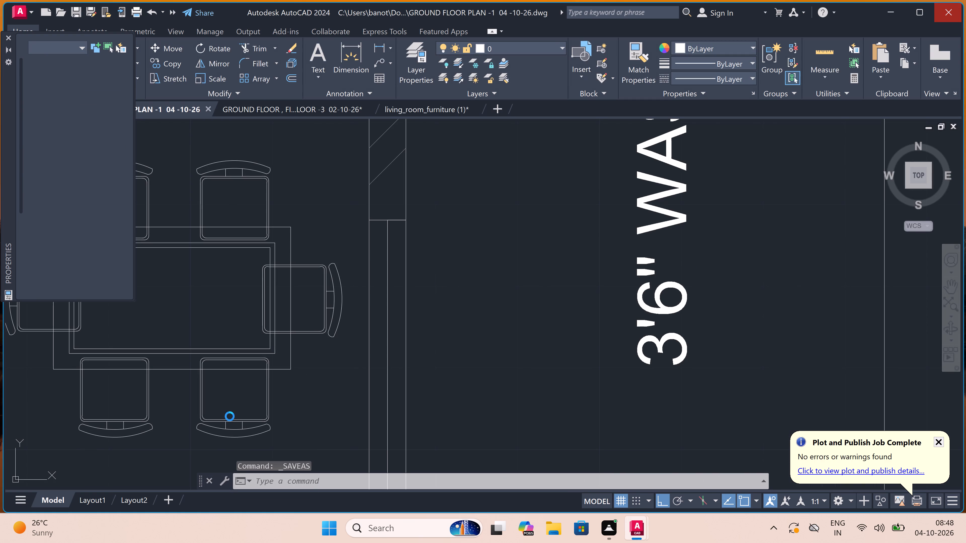
pyautogui.click(472, 278)
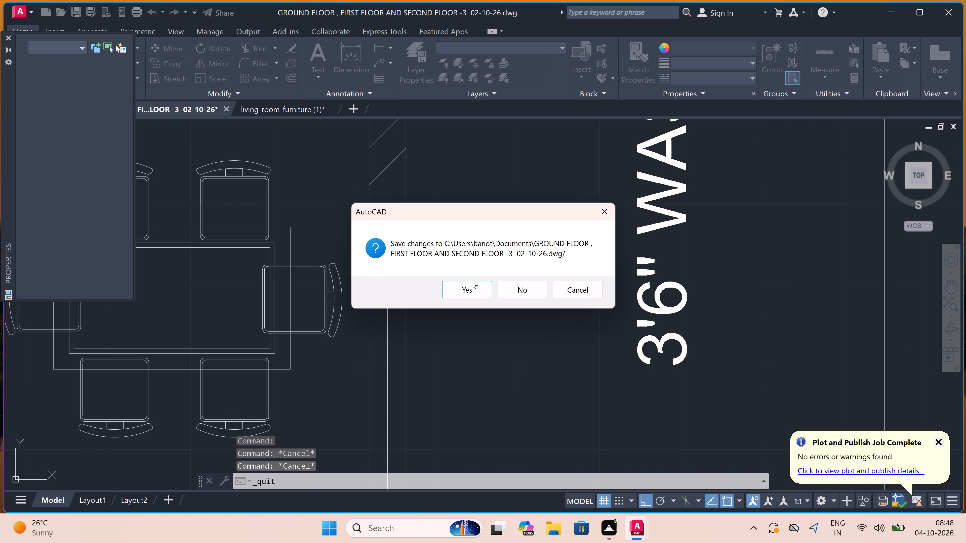
pyautogui.click(470, 286)
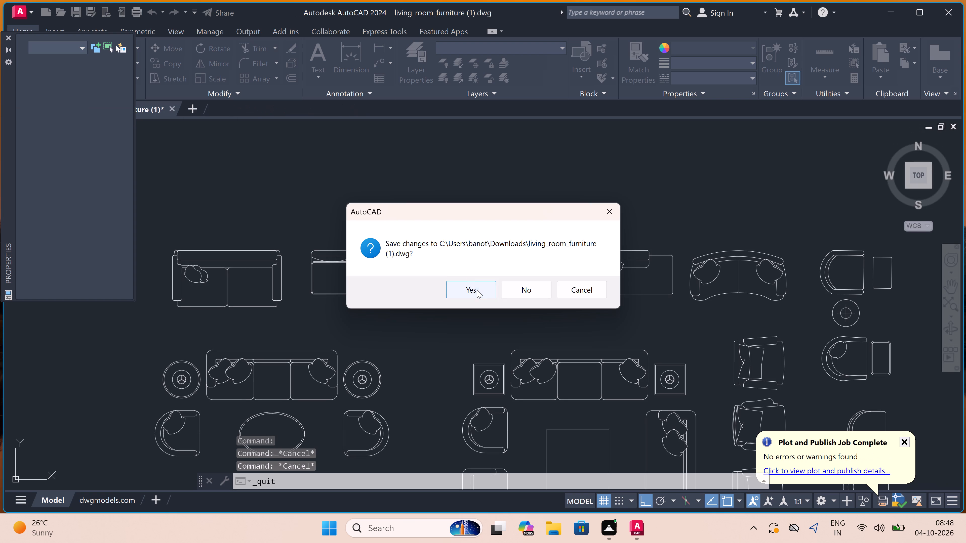
pyautogui.click(477, 290)
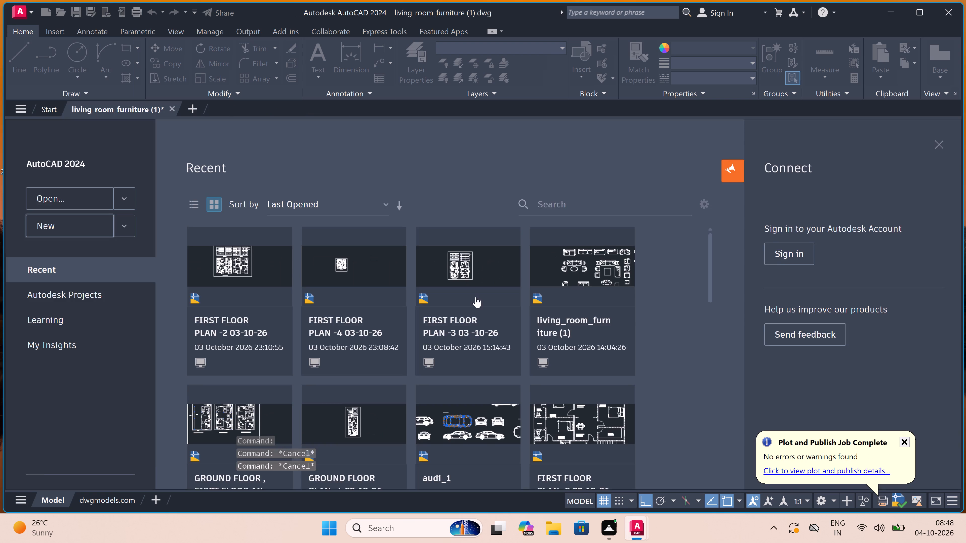